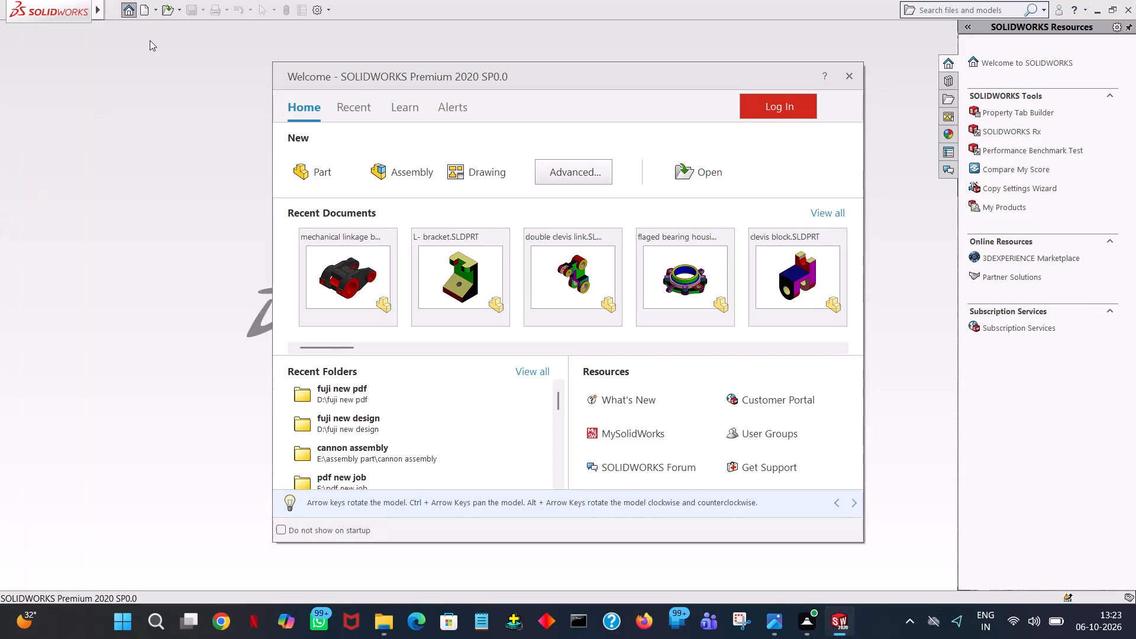
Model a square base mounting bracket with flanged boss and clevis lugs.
Create a new part document.
{"action": "double_click", "coordinate": [333, 174]}
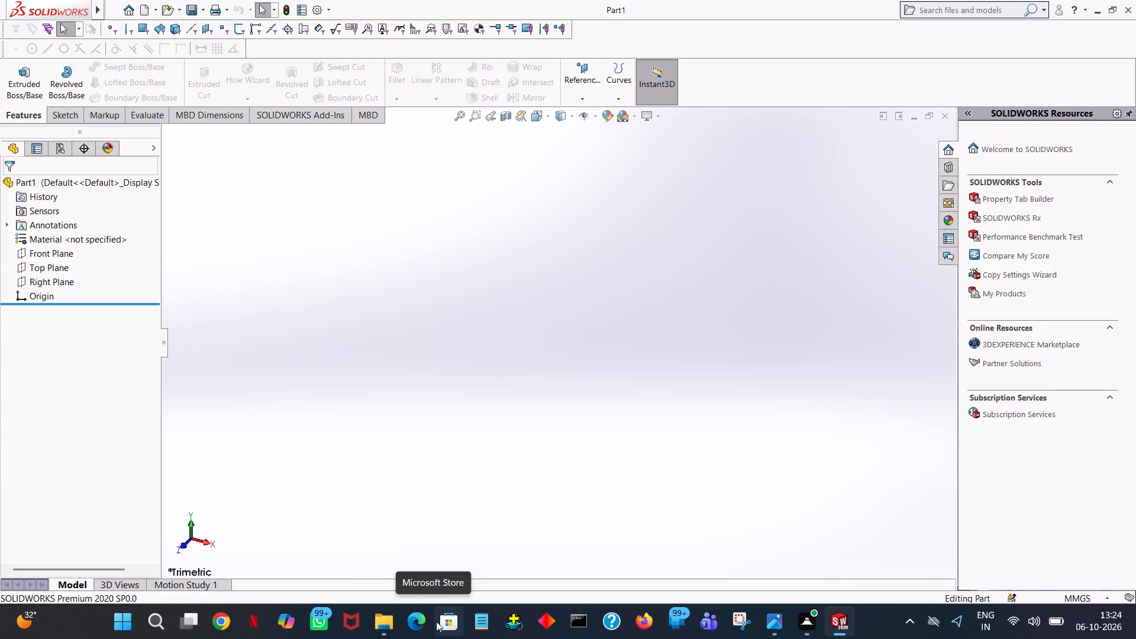
Open a new sketch on the Top Plane.
{"action": "left_click", "coordinate": [51, 267]}
{"action": "left_click", "coordinate": [62, 252]}
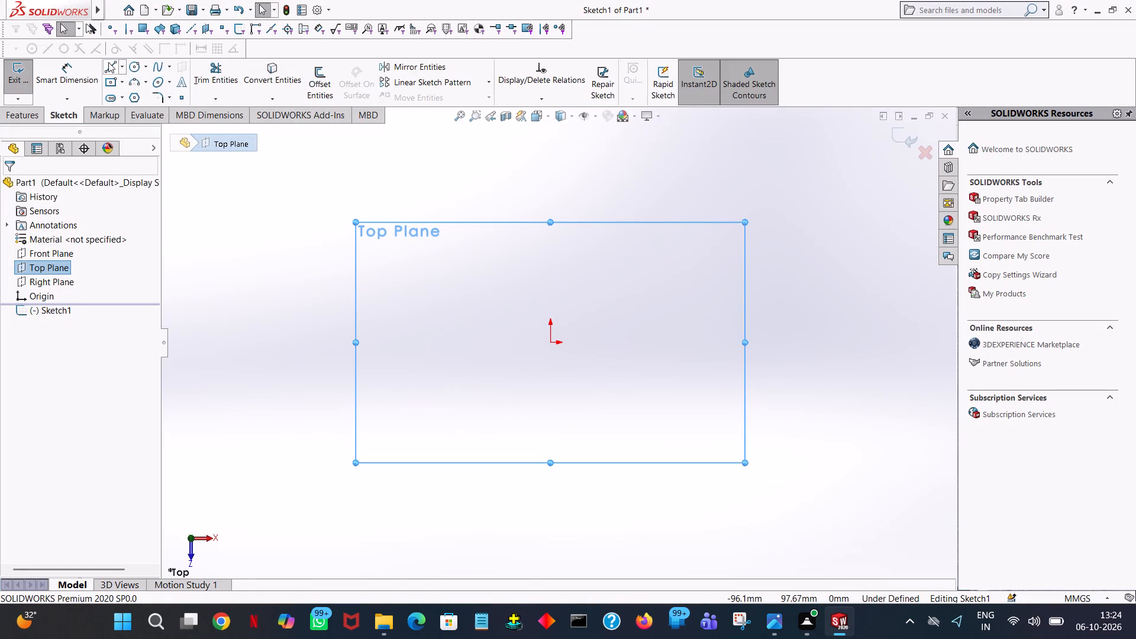
Start the Line tool in the Top Plane sketch, with the orientation as sketched.
{"action": "left_click", "coordinate": [109, 64]}
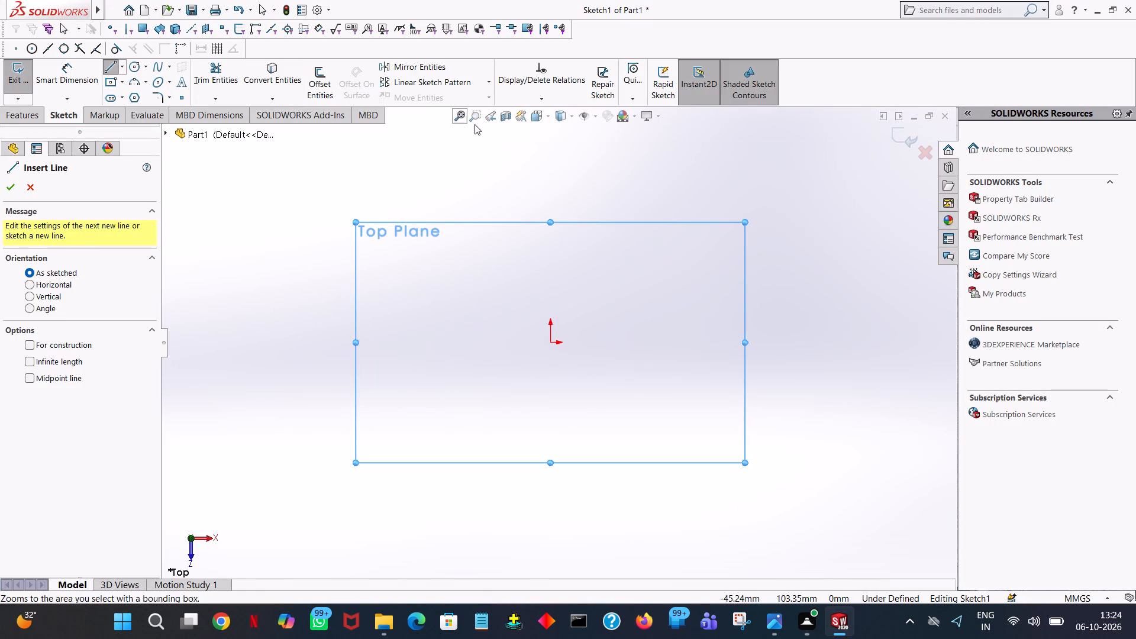
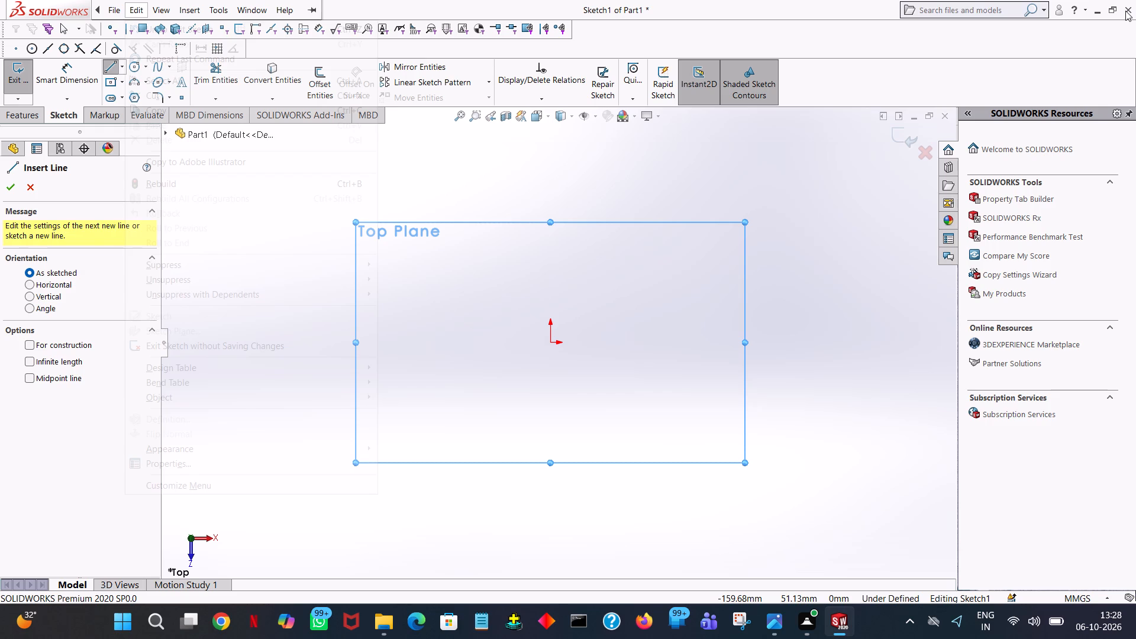
Sketch a horizontal line from the origin toward positive X with a length of 154/2 mm.
{"action": "left_click", "coordinate": [437, 179]}
{"action": "right_click", "coordinate": [453, 228]}
{"action": "left_click", "coordinate": [476, 233]}
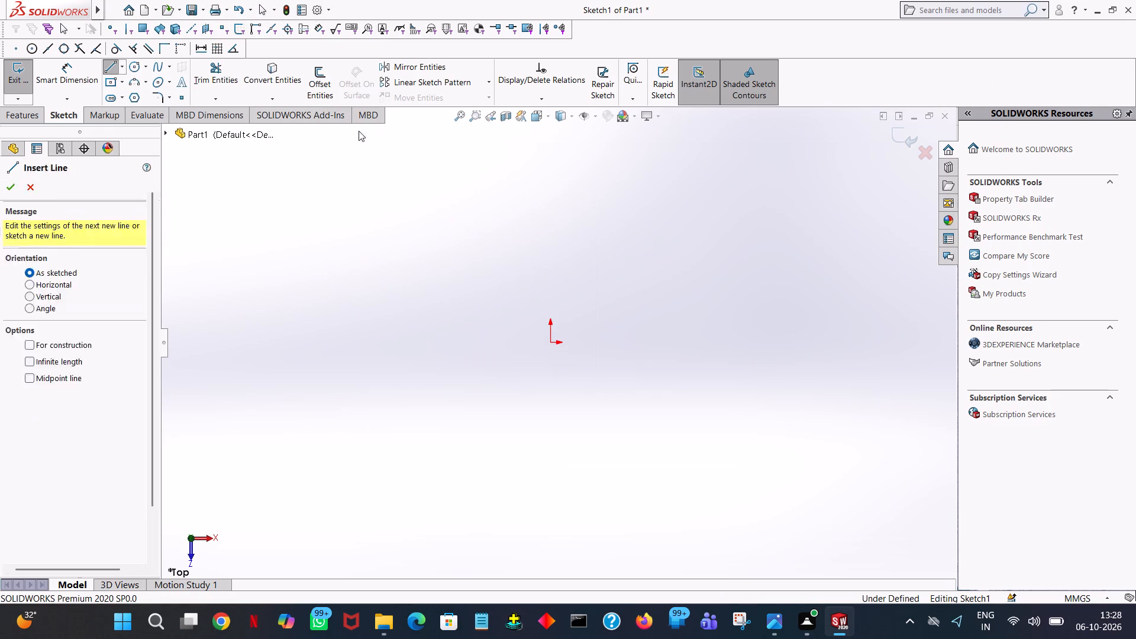
{"action": "left_click", "coordinate": [108, 69]}
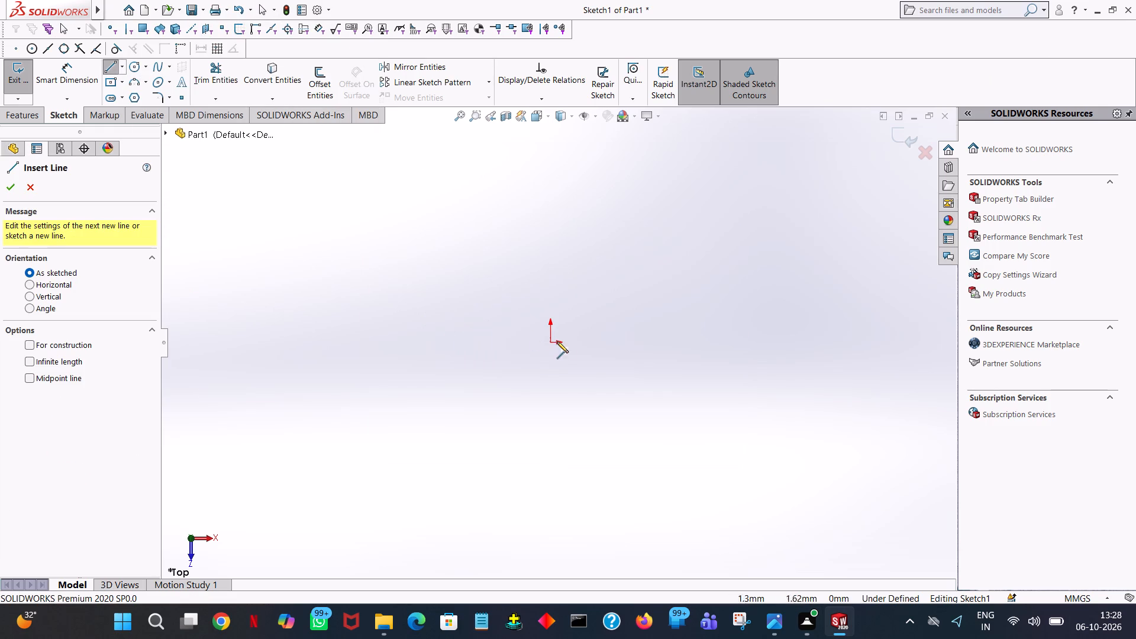
{"action": "left_click", "coordinate": [550, 341]}
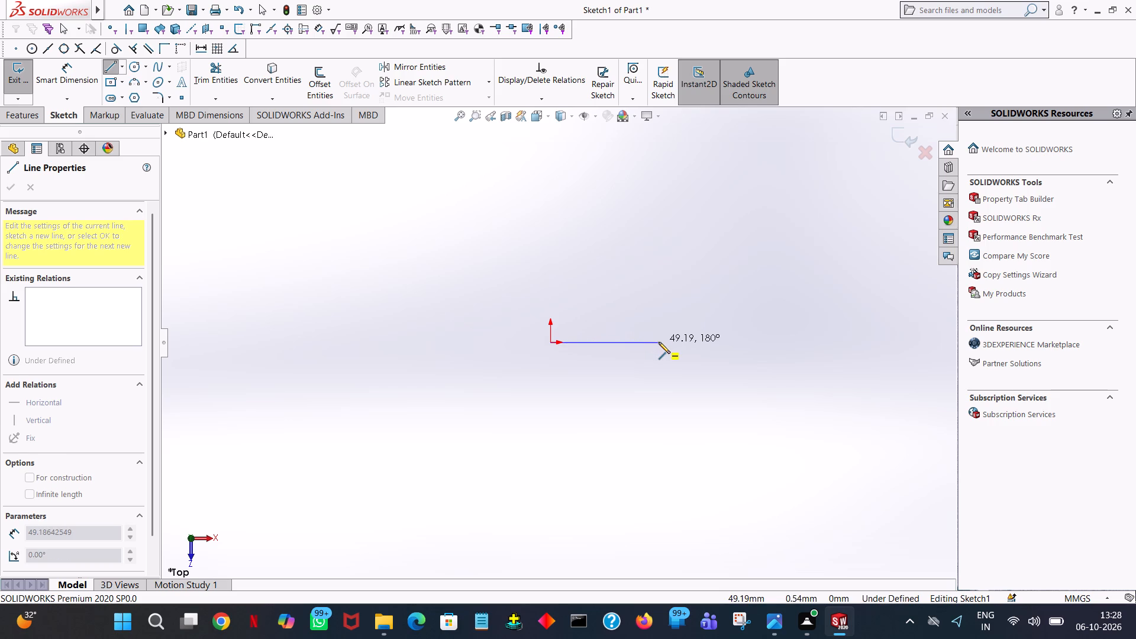
{"action": "left_click", "coordinate": [659, 342]}
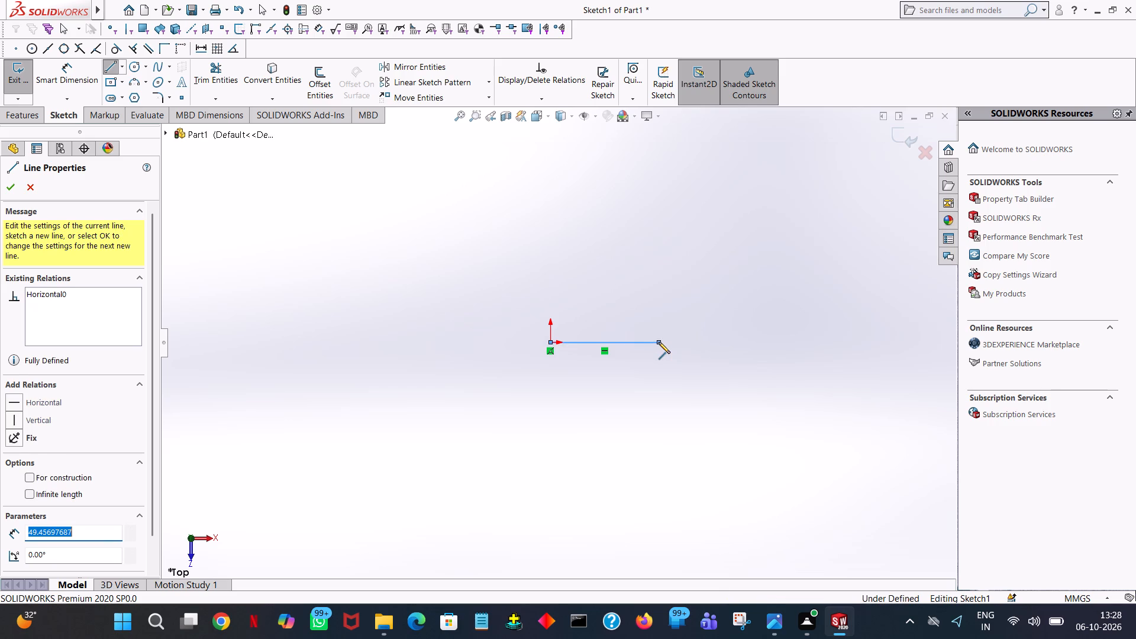
{"action": "type", "text": "154/"}
{"action": "key", "text": "2"}
{"action": "key", "text": "Return"}
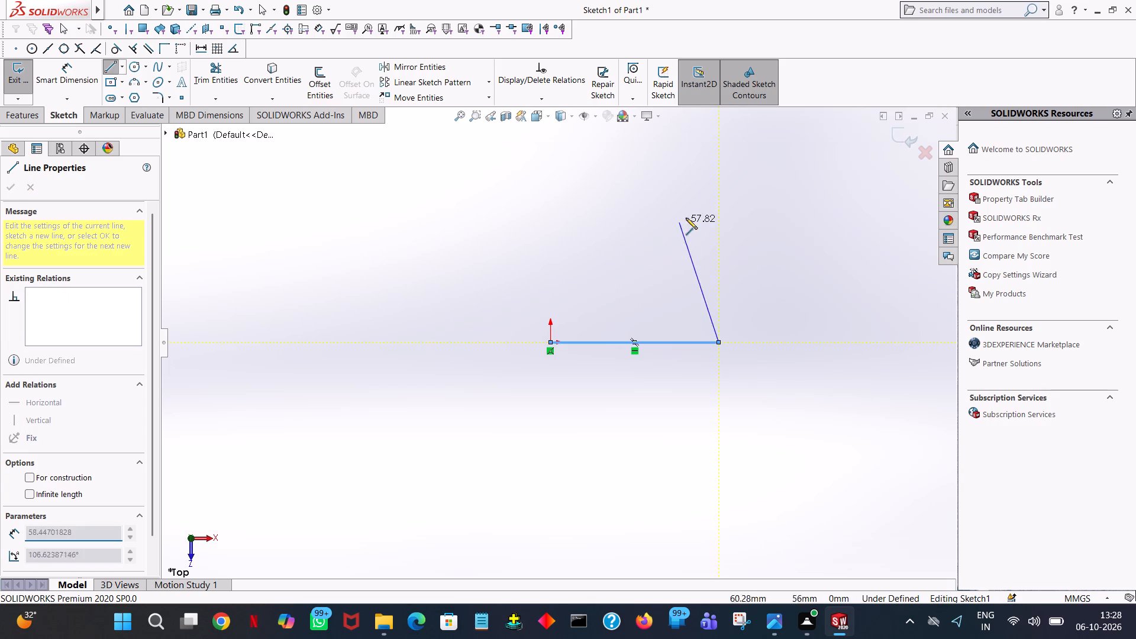
Continue the line chain upward 154/2 mm and around into a closed 154 mm square centred on the origin.
{"action": "left_click", "coordinate": [719, 198]}
{"action": "type", "text": "154/2"}
{"action": "key", "text": "Return"}
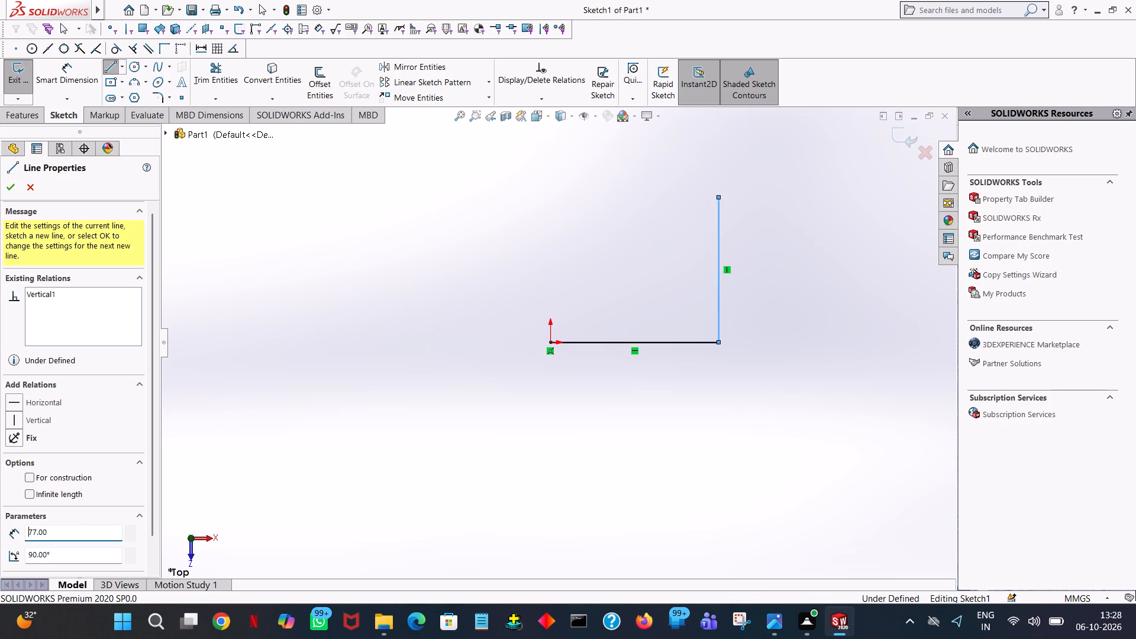
{"action": "left_click", "coordinate": [367, 176]}
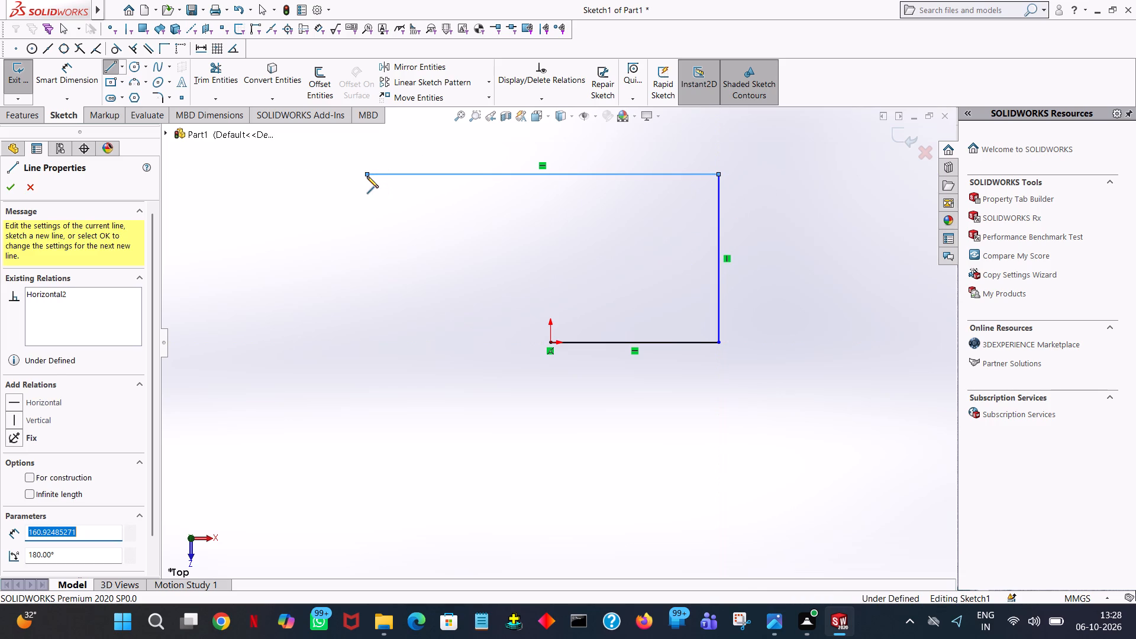
{"action": "type", "text": "154"}
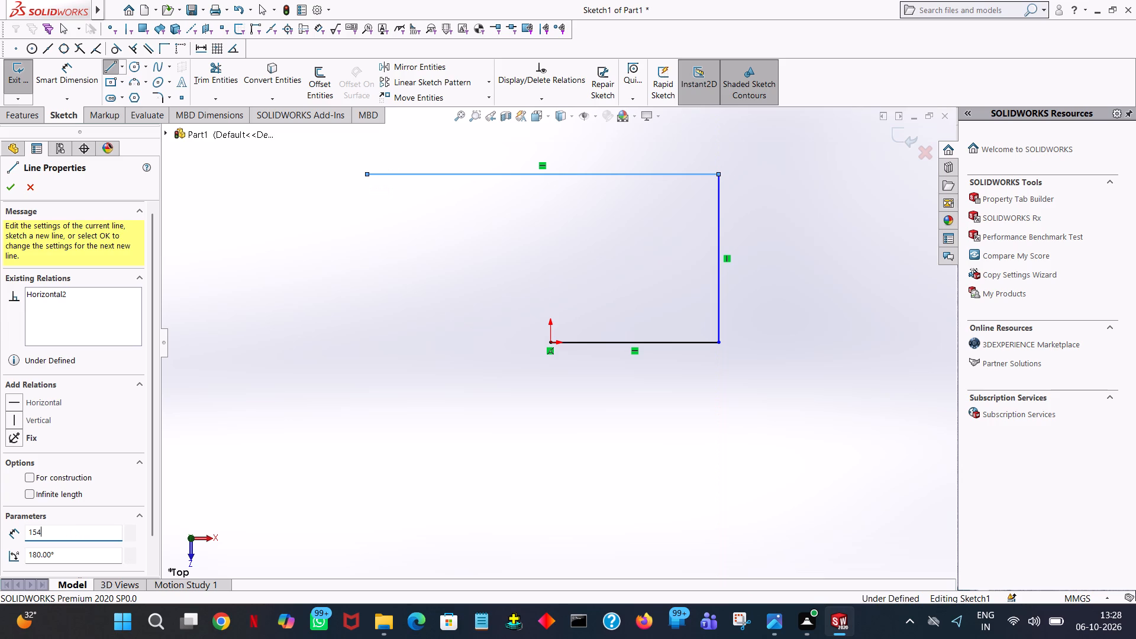
{"action": "key", "text": "Return"}
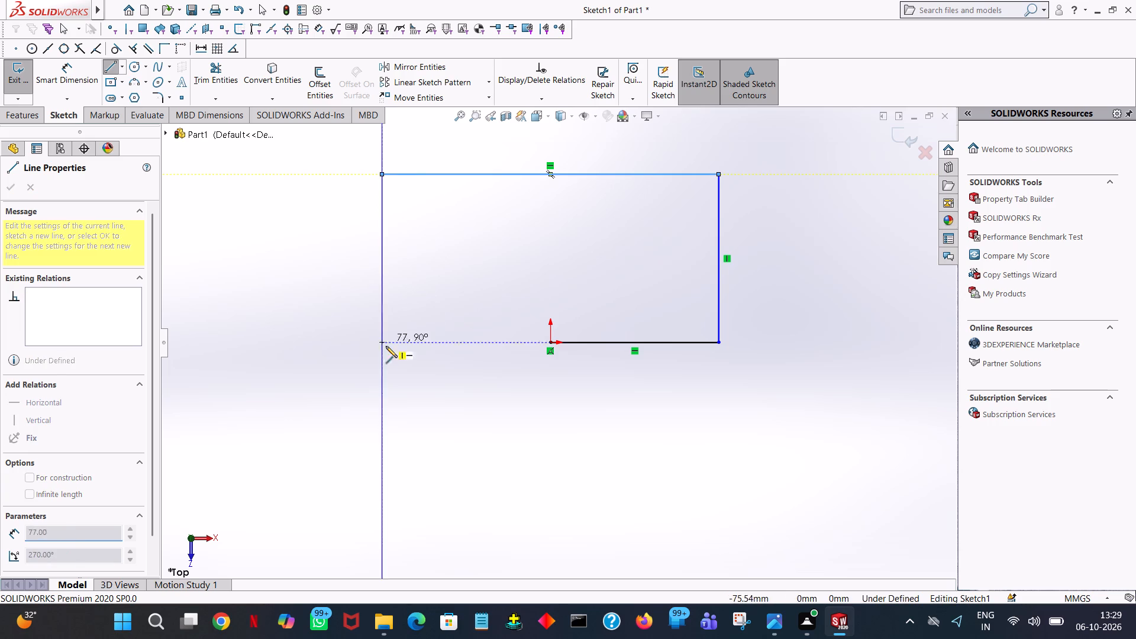
{"action": "left_click", "coordinate": [383, 389]}
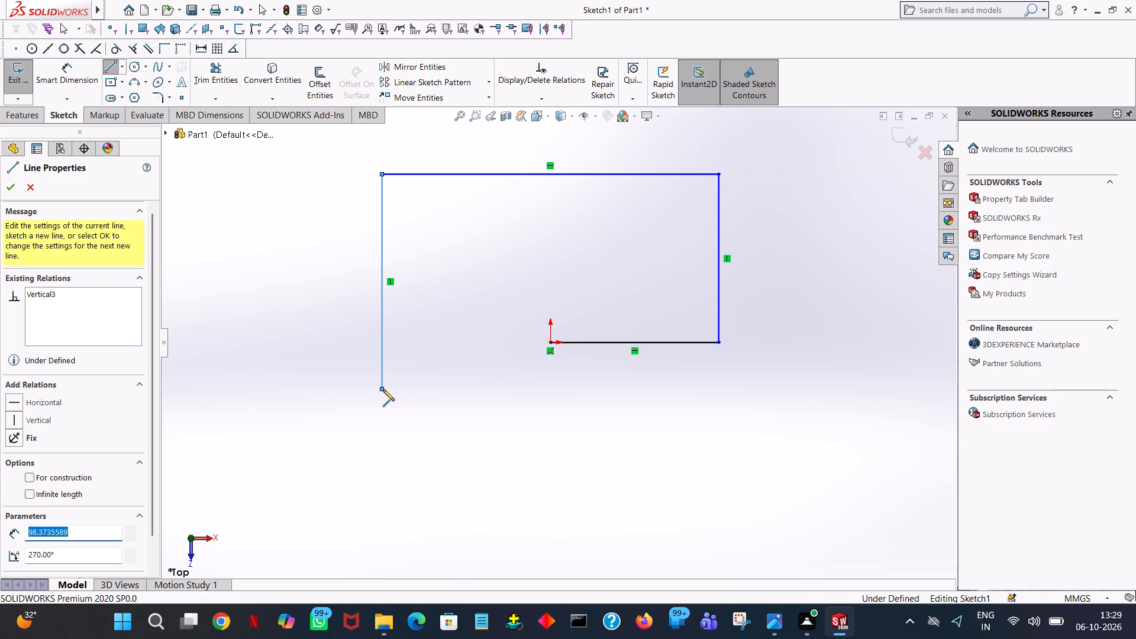
{"action": "type", "text": "154"}
{"action": "key", "text": "Return"}
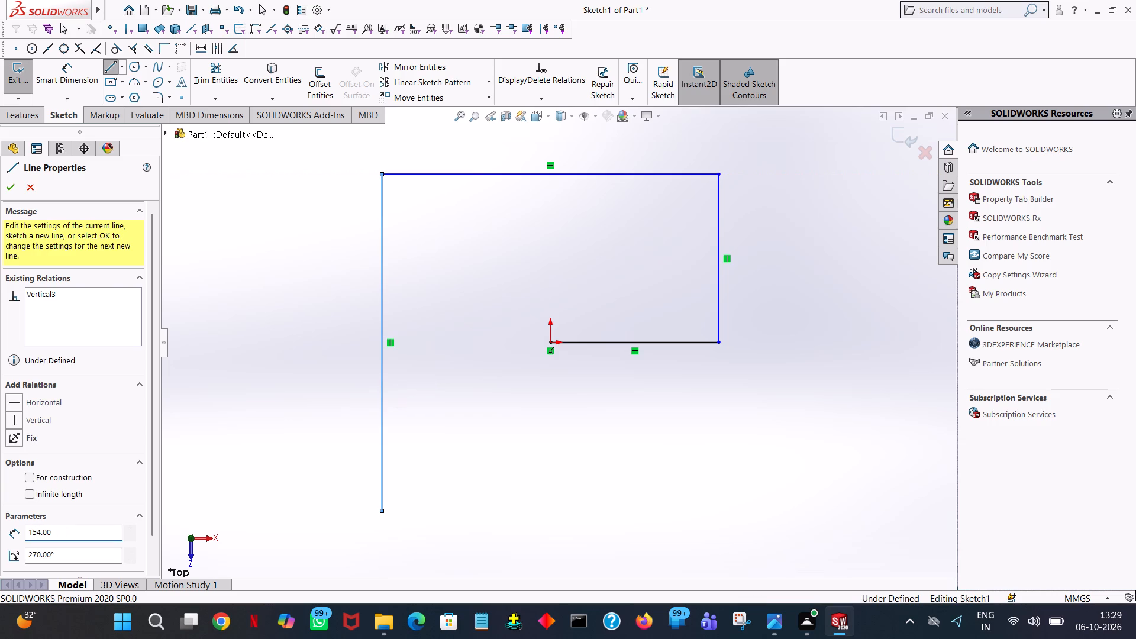
{"action": "left_click", "coordinate": [718, 510]}
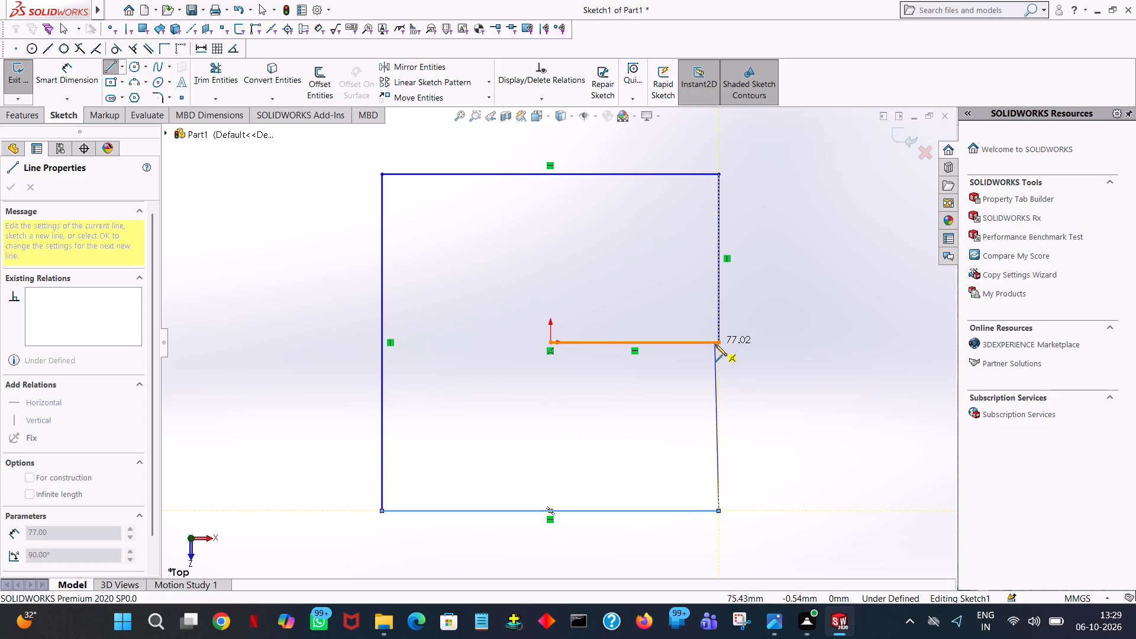
{"action": "left_click", "coordinate": [719, 344]}
{"action": "right_click", "coordinate": [719, 344]}
{"action": "left_click", "coordinate": [750, 355]}
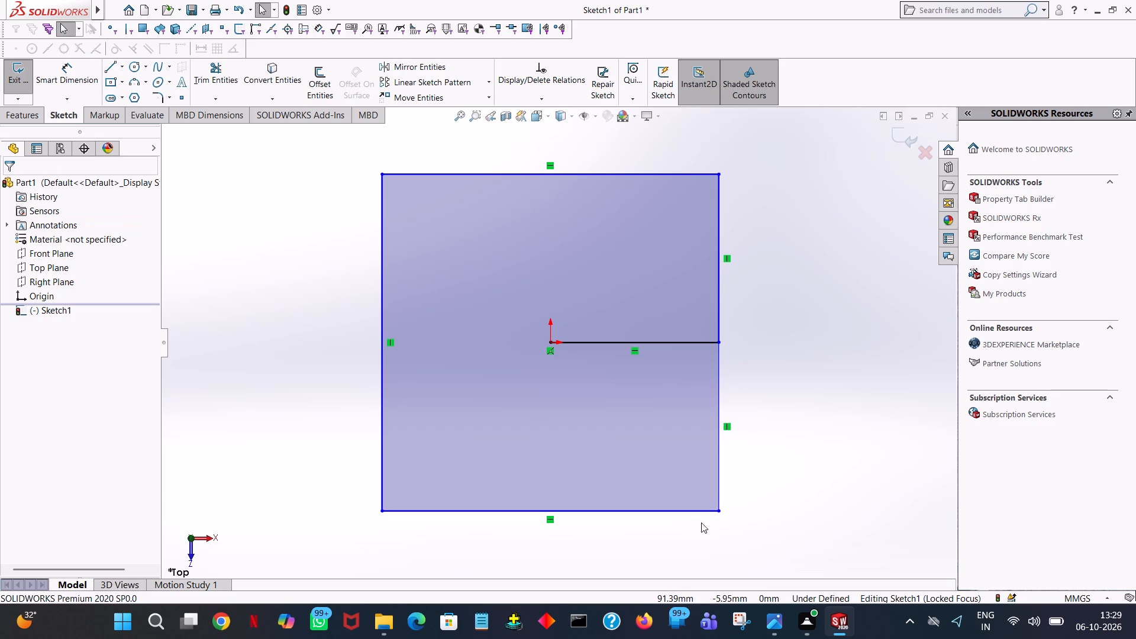
Trim away the horizontal line between the origin and the square's right edge.
{"action": "left_click", "coordinate": [220, 76]}
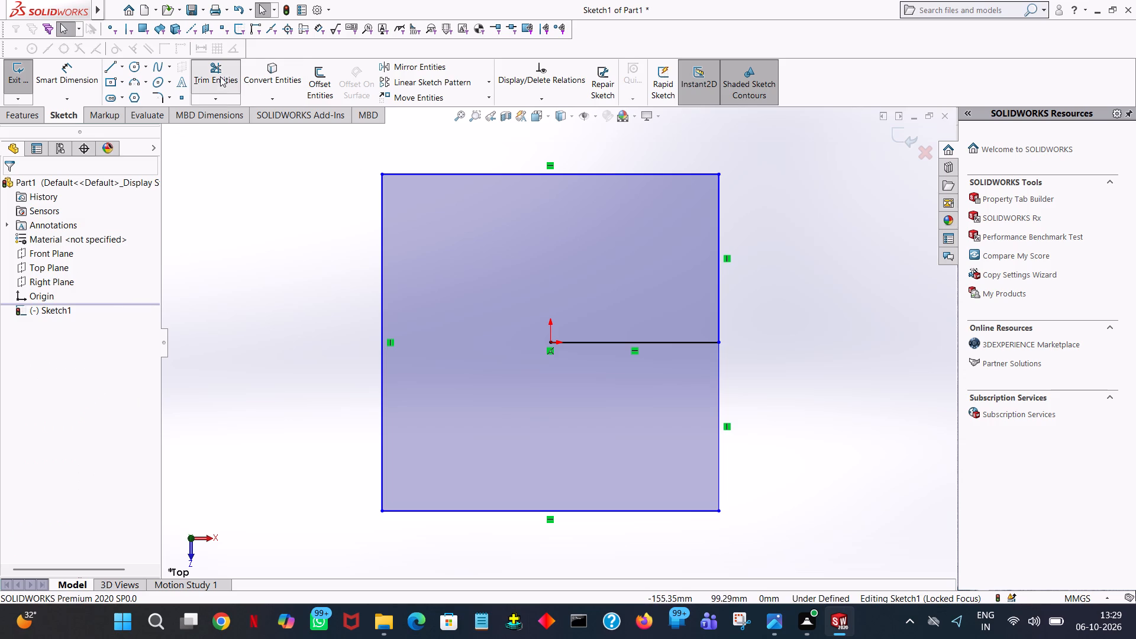
{"action": "left_click", "coordinate": [598, 344]}
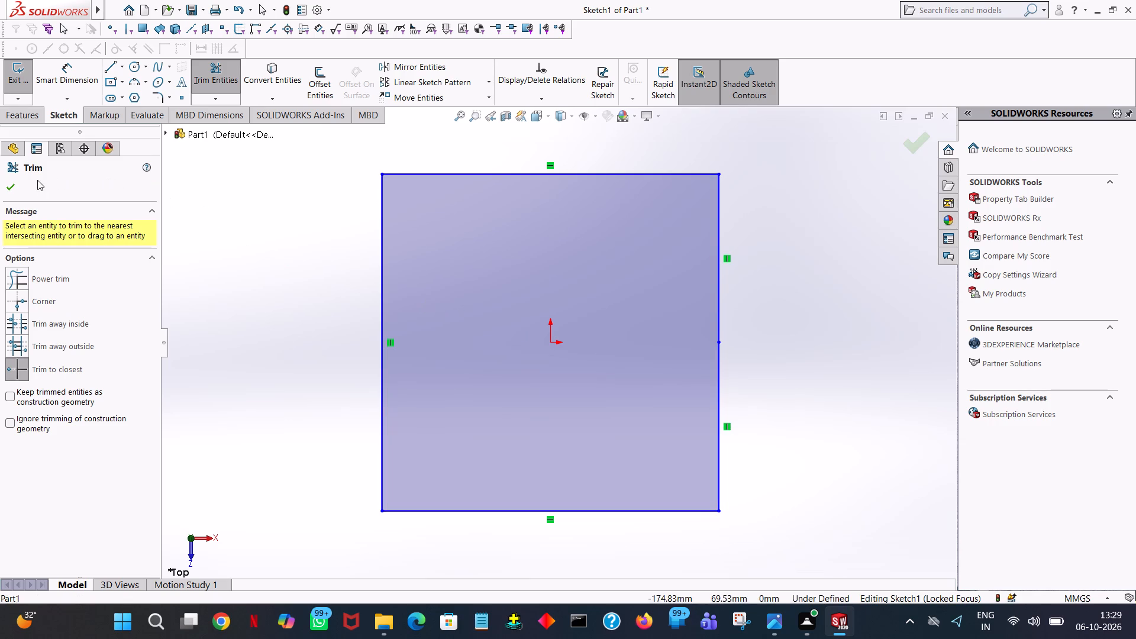
{"action": "left_click", "coordinate": [8, 188]}
{"action": "left_click", "coordinate": [283, 211]}
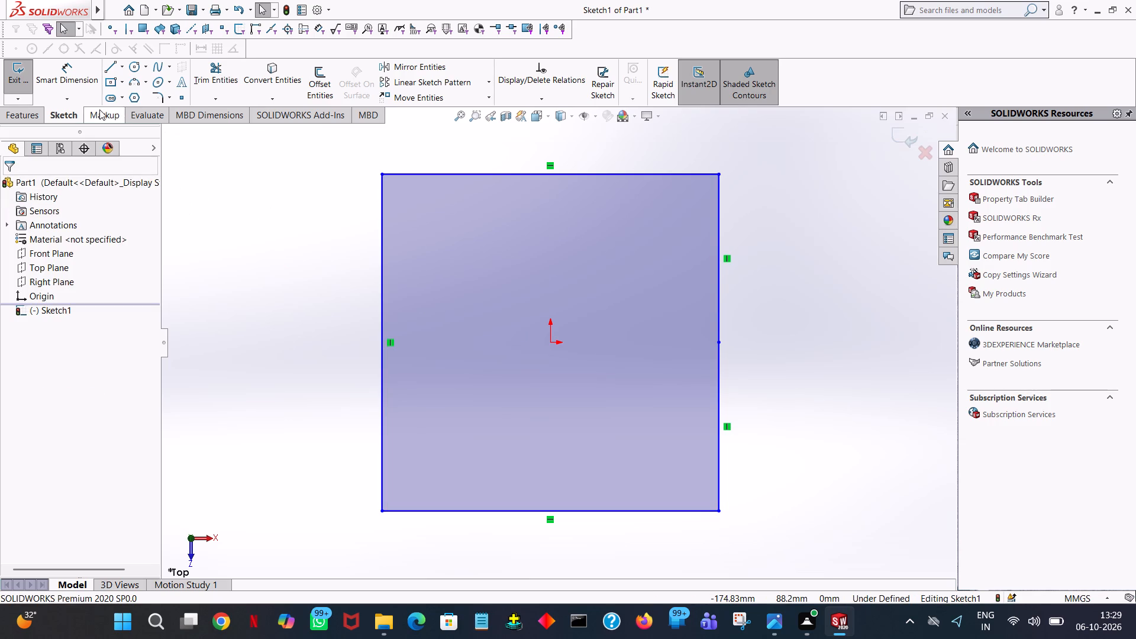
Dimension the lengths of the square's upper and left edges.
{"action": "left_click", "coordinate": [69, 67]}
{"action": "left_click", "coordinate": [451, 172]}
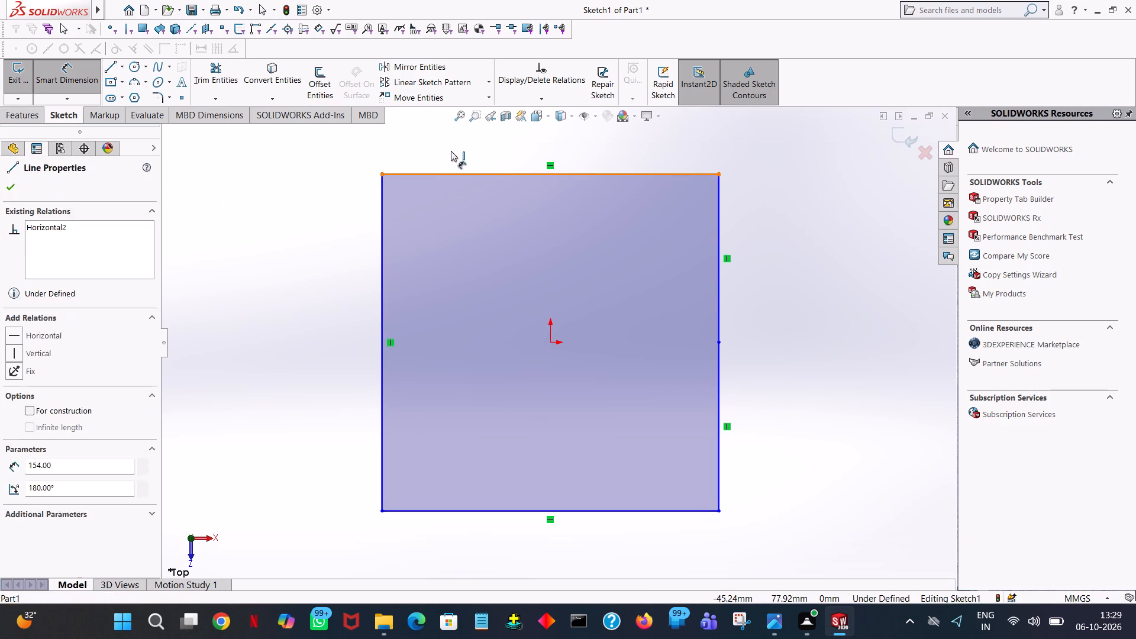
{"action": "left_click", "coordinate": [451, 151]}
{"action": "left_click", "coordinate": [395, 138]}
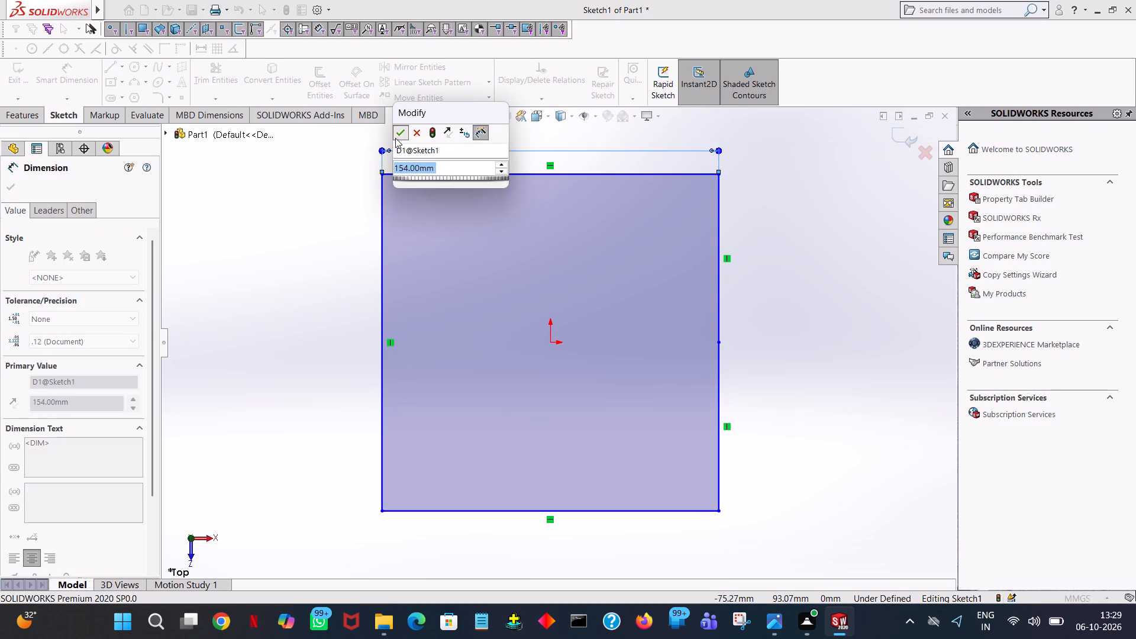
{"action": "left_click", "coordinate": [318, 192]}
{"action": "left_click", "coordinate": [380, 252]}
{"action": "left_click", "coordinate": [310, 263]}
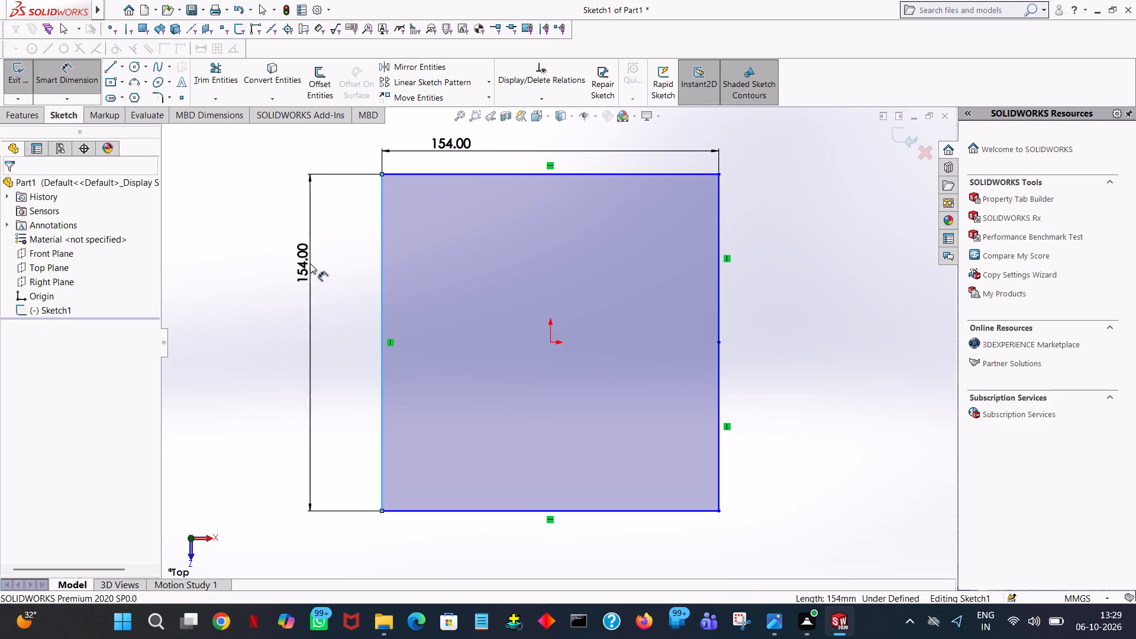
{"action": "left_click", "coordinate": [258, 242]}
{"action": "left_click", "coordinate": [211, 202]}
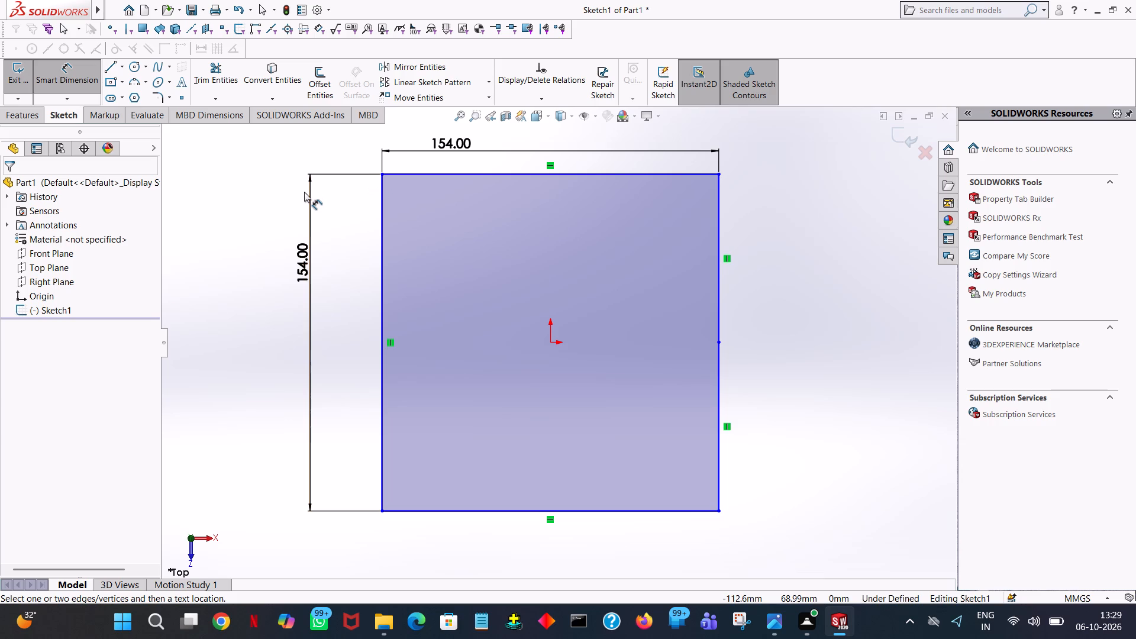
{"action": "left_click", "coordinate": [276, 188]}
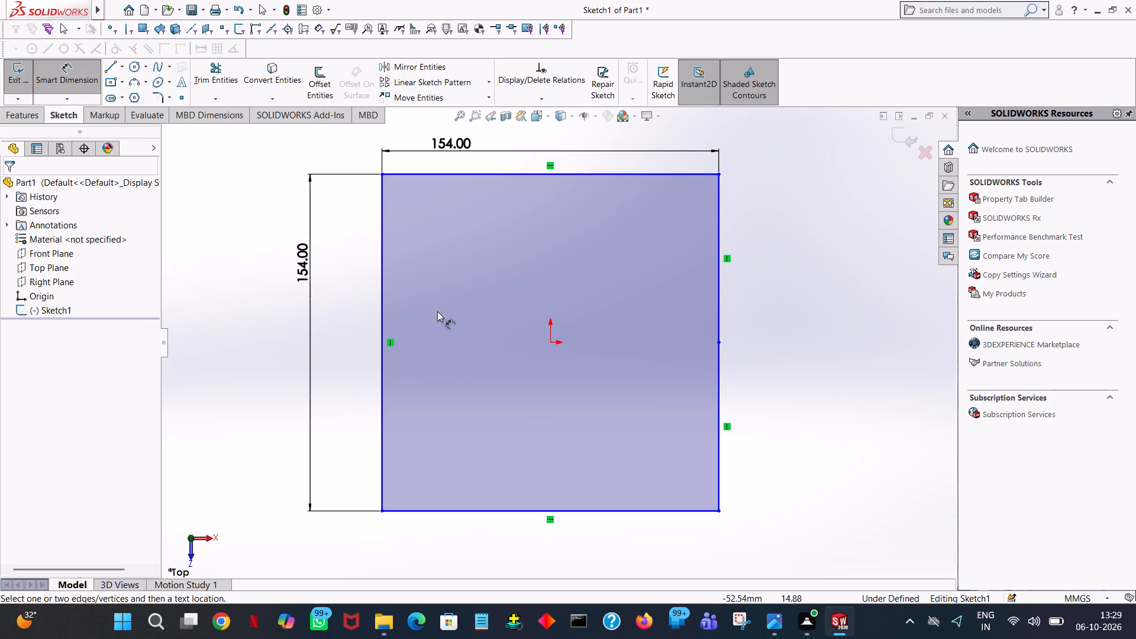
Dimension the vertical distance from the origin to the square's lower edge.
{"action": "left_click", "coordinate": [600, 514]}
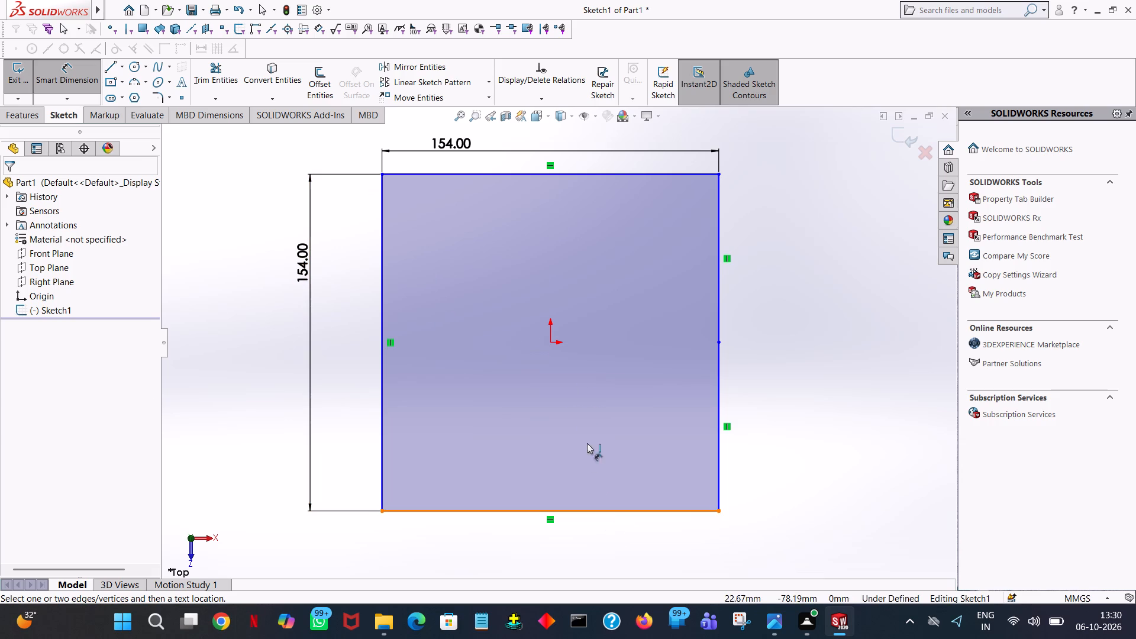
{"action": "left_click", "coordinate": [547, 341]}
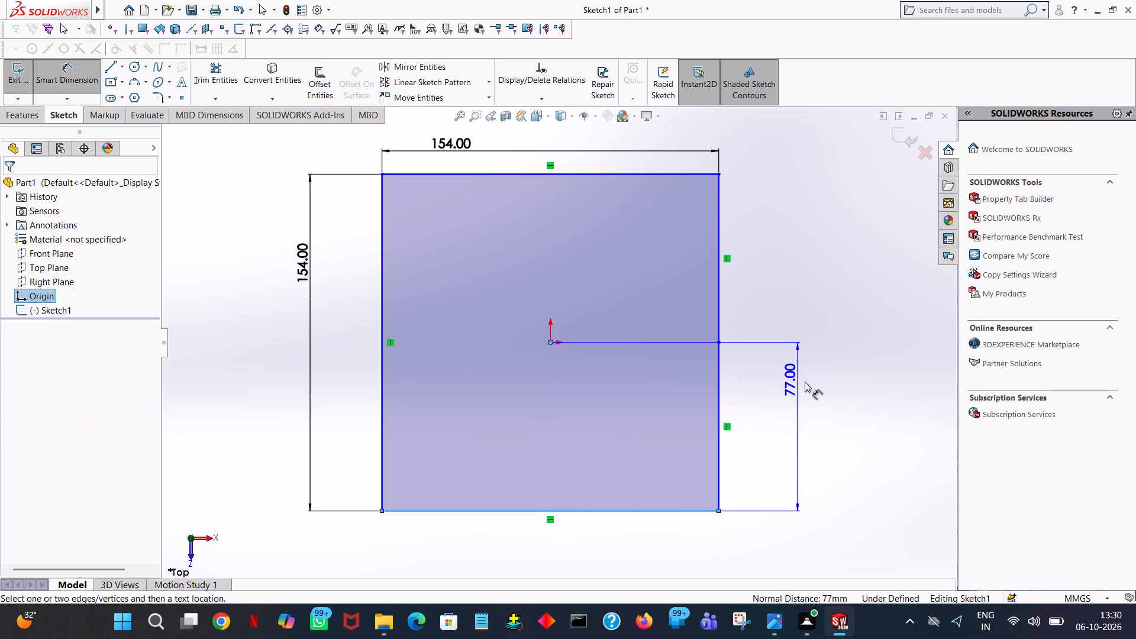
{"action": "left_click", "coordinate": [805, 382]}
{"action": "left_click", "coordinate": [748, 365]}
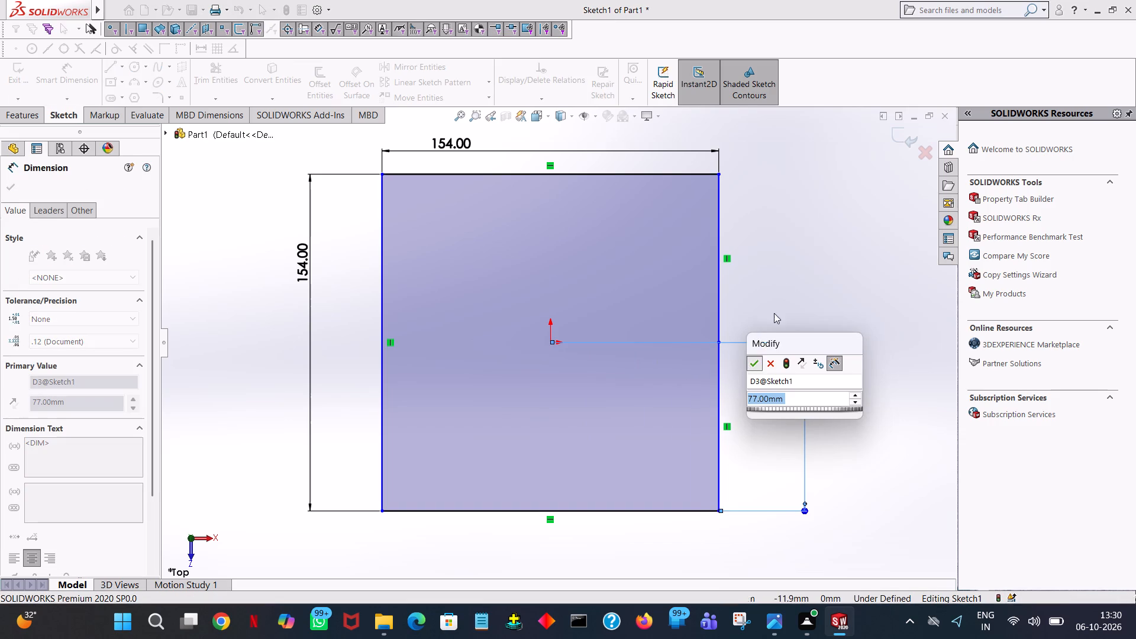
{"action": "left_click", "coordinate": [808, 231]}
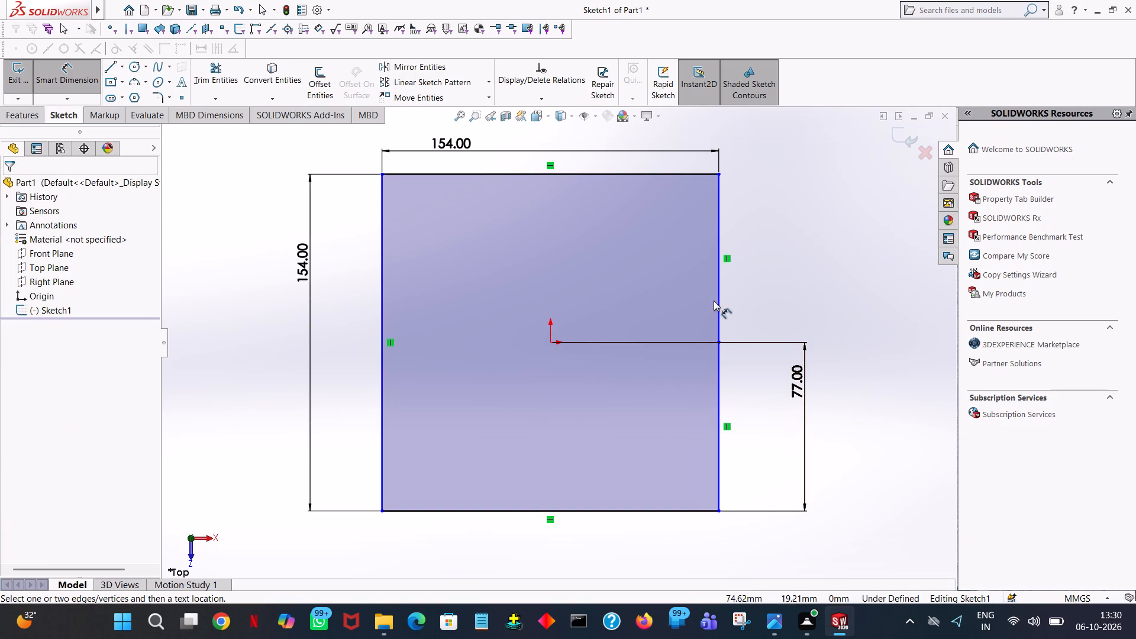
Dimension the length of the upper segment of the square's right edge.
{"action": "left_click", "coordinate": [720, 304]}
{"action": "left_click", "coordinate": [843, 303]}
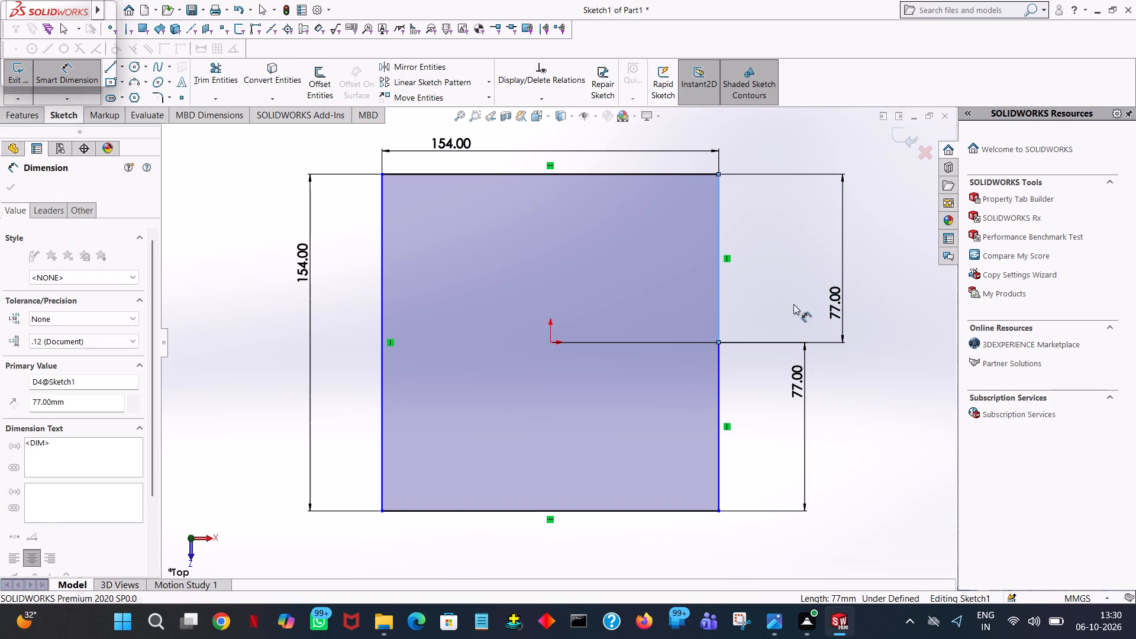
{"action": "left_click", "coordinate": [789, 282]}
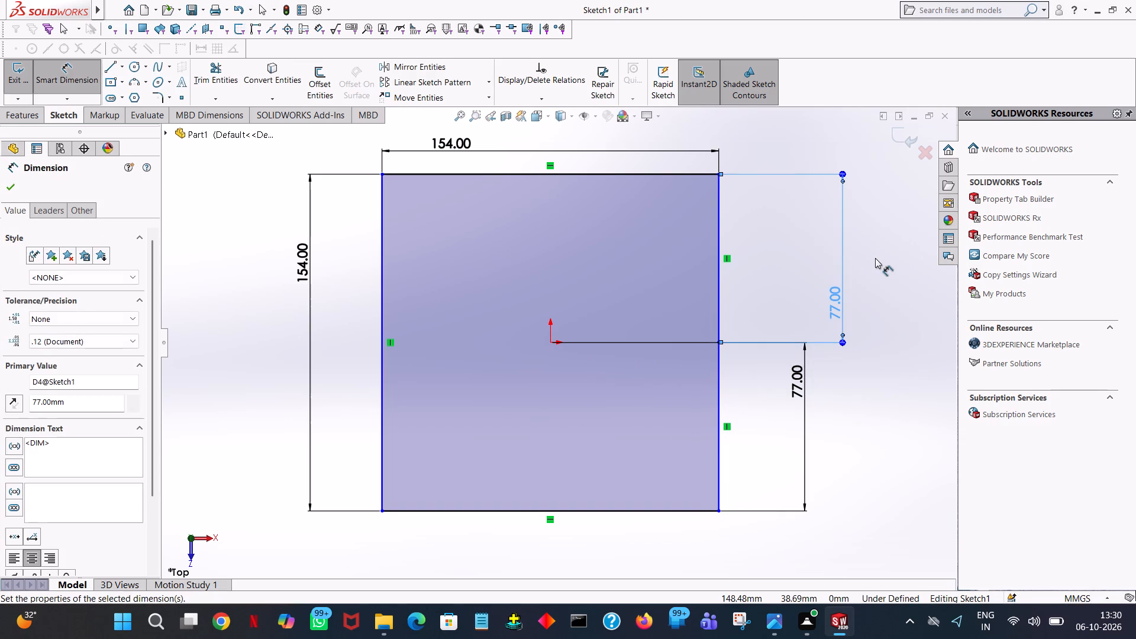
{"action": "left_click", "coordinate": [875, 258]}
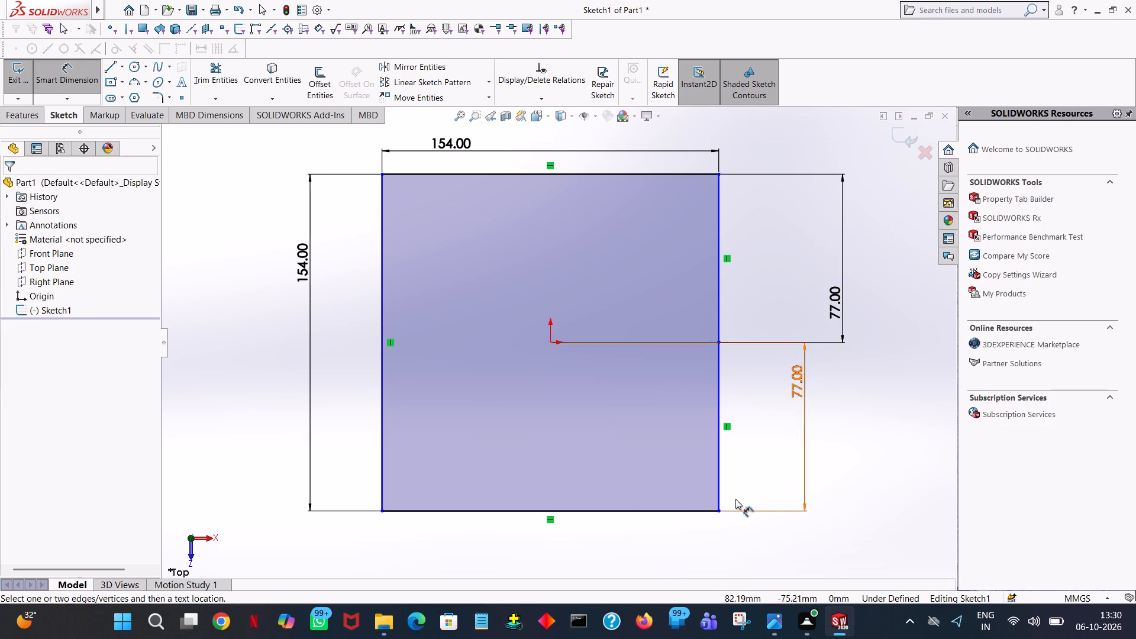
{"action": "left_click", "coordinate": [770, 448]}
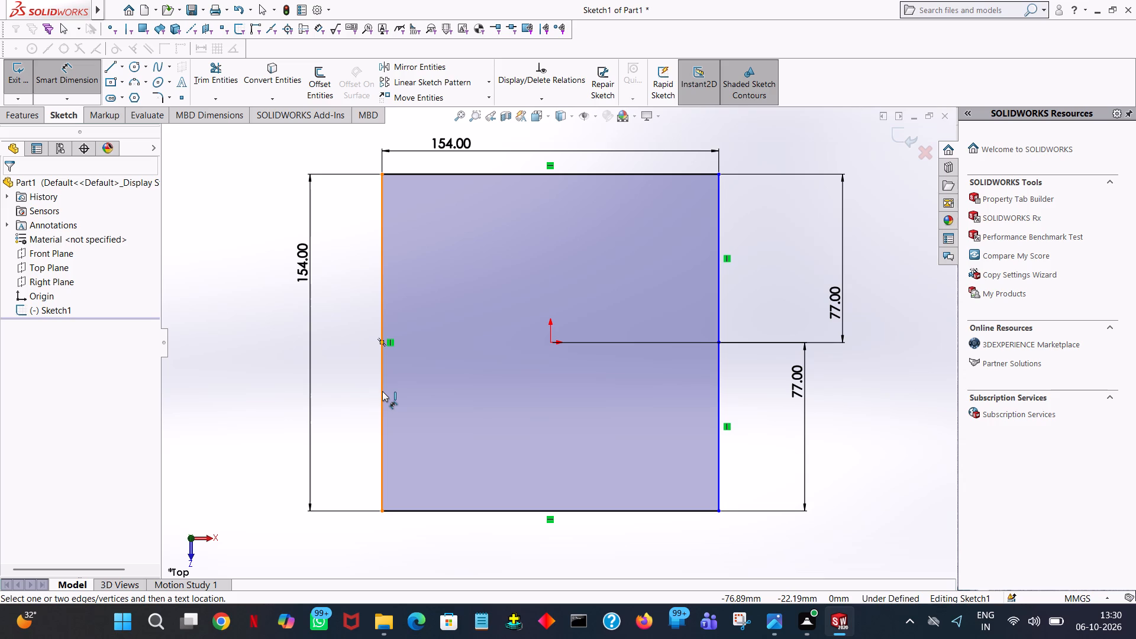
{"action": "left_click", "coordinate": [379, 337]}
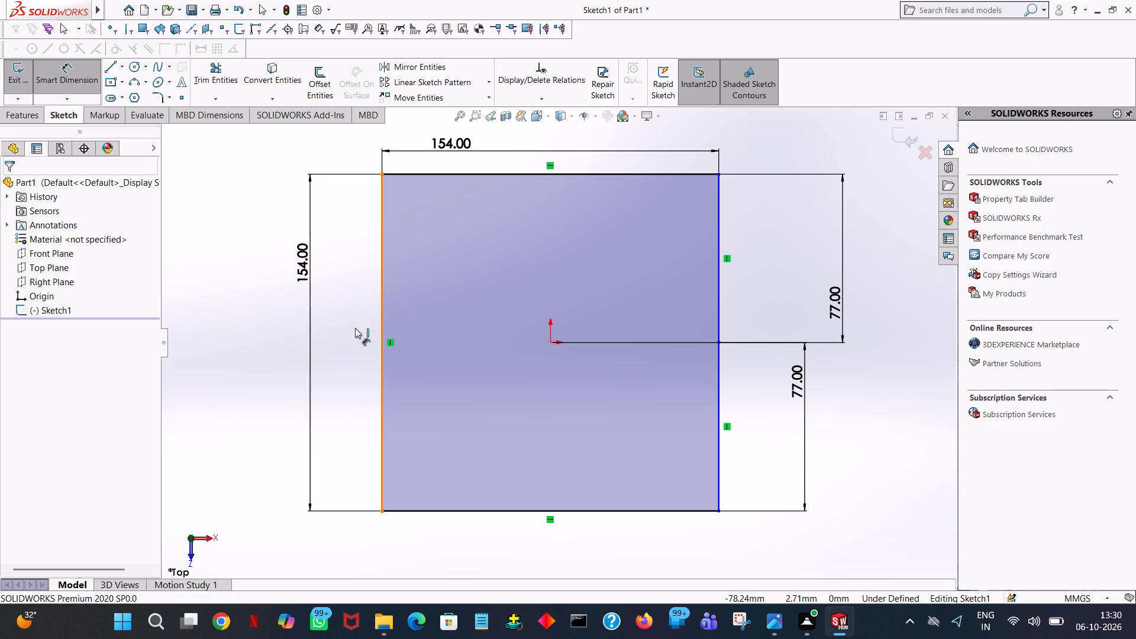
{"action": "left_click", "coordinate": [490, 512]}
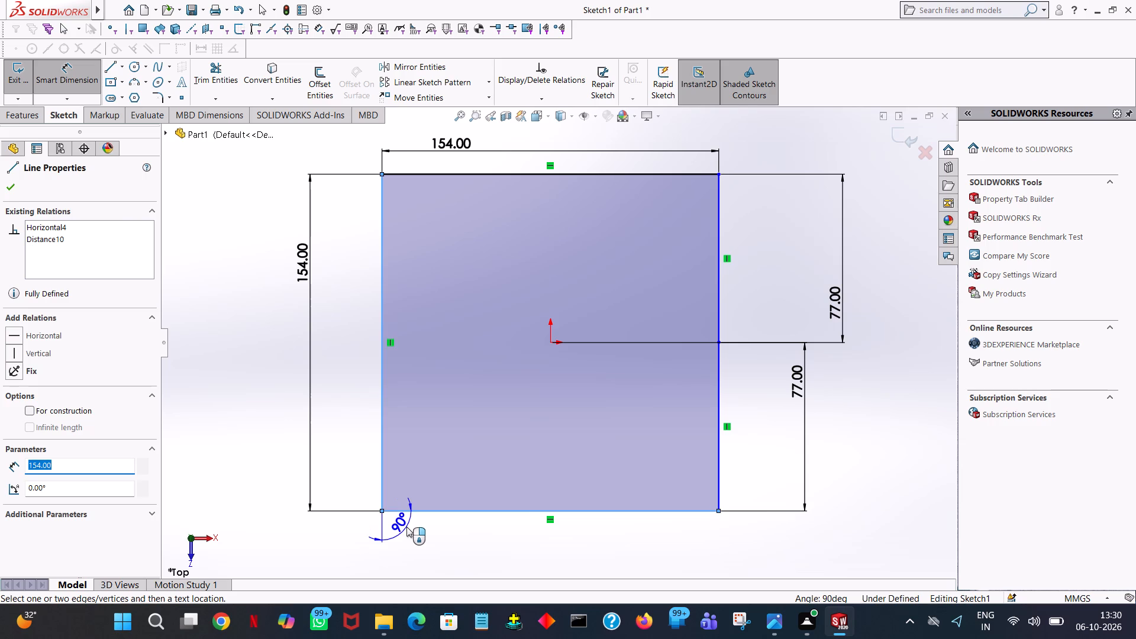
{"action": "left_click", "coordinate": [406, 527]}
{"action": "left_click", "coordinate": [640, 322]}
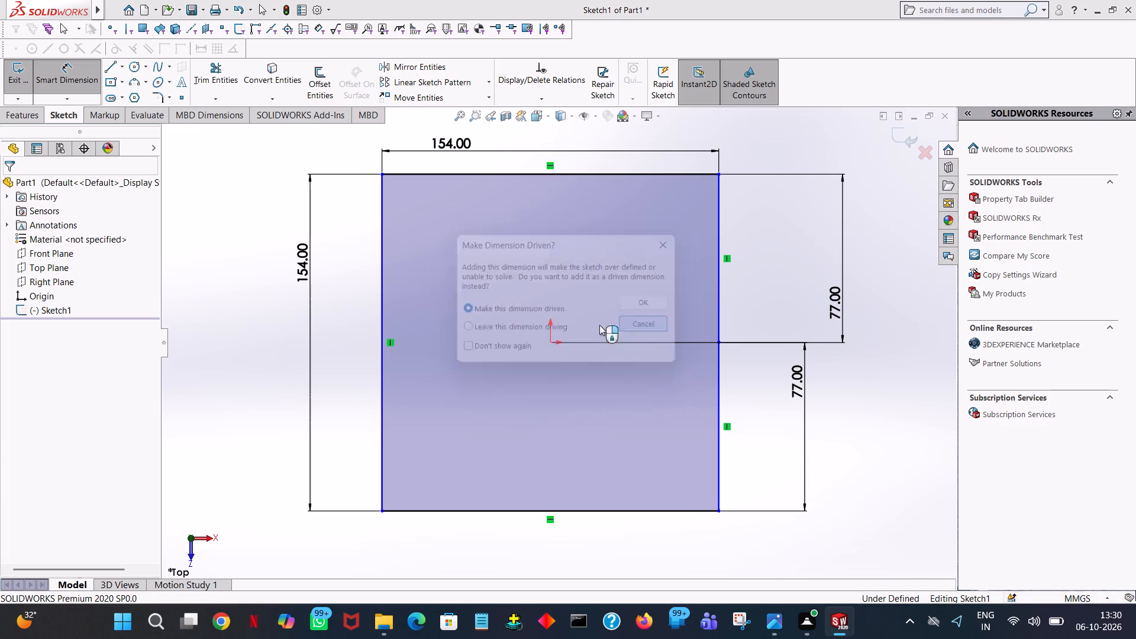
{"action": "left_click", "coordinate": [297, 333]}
Dimension the horizontal distance from the square's left edge to the origin.
{"action": "left_click", "coordinate": [383, 367]}
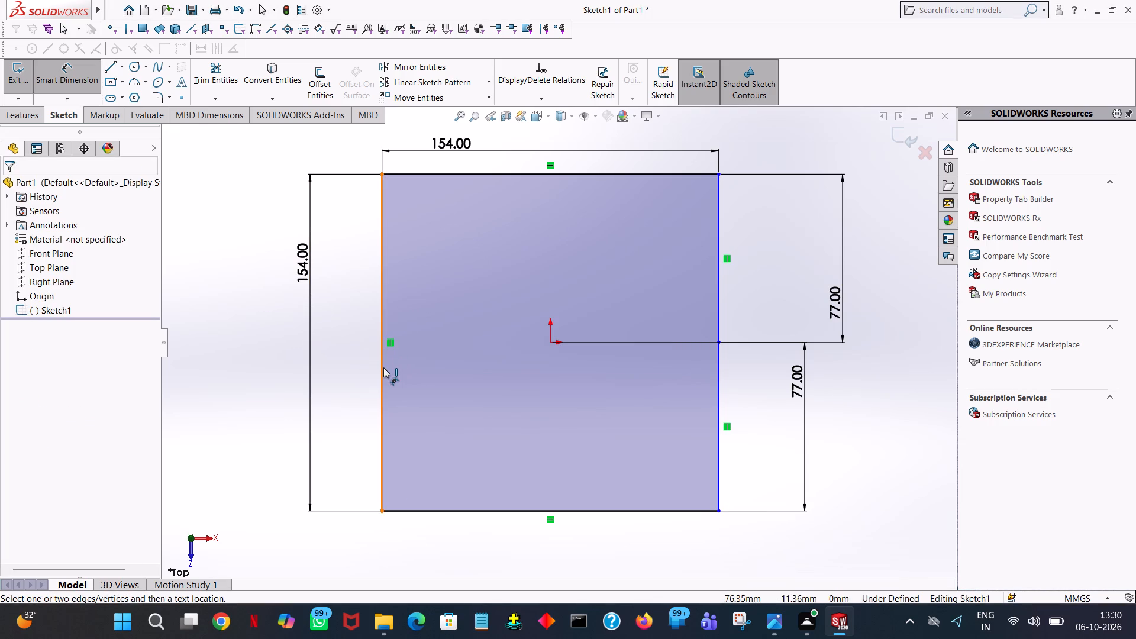
{"action": "left_click", "coordinate": [551, 343]}
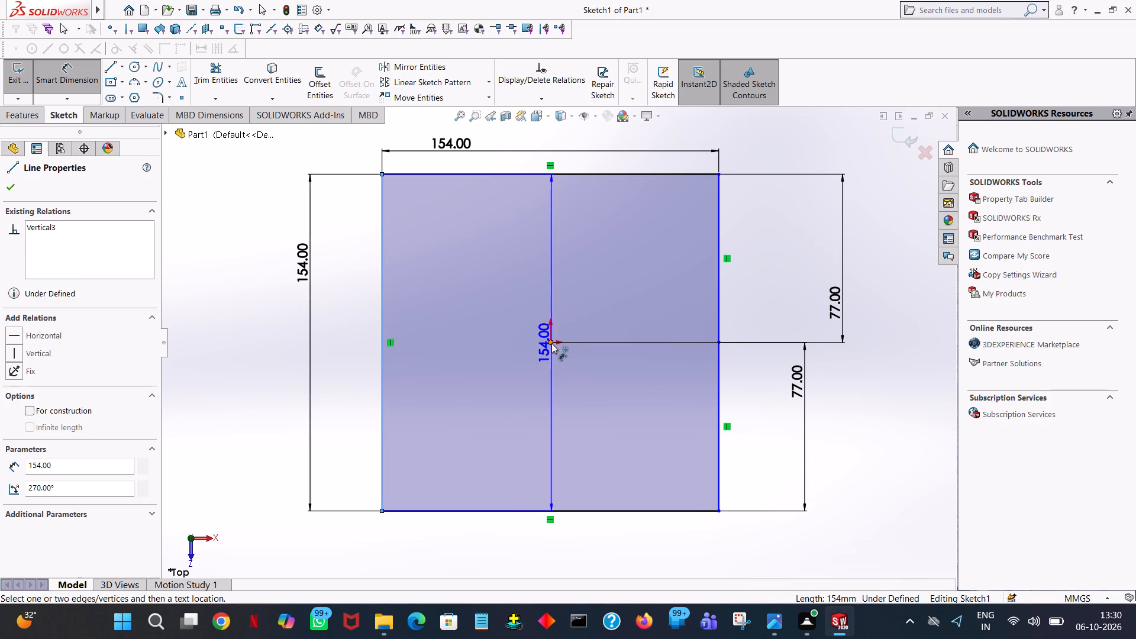
{"action": "left_click", "coordinate": [531, 551]}
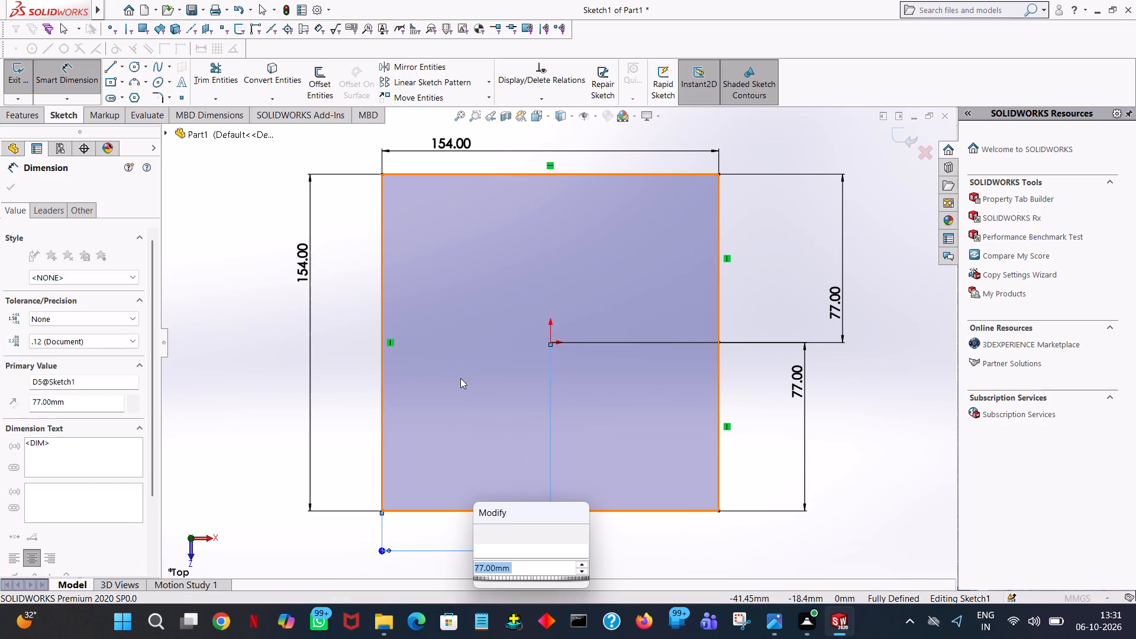
{"action": "left_click", "coordinate": [477, 531]}
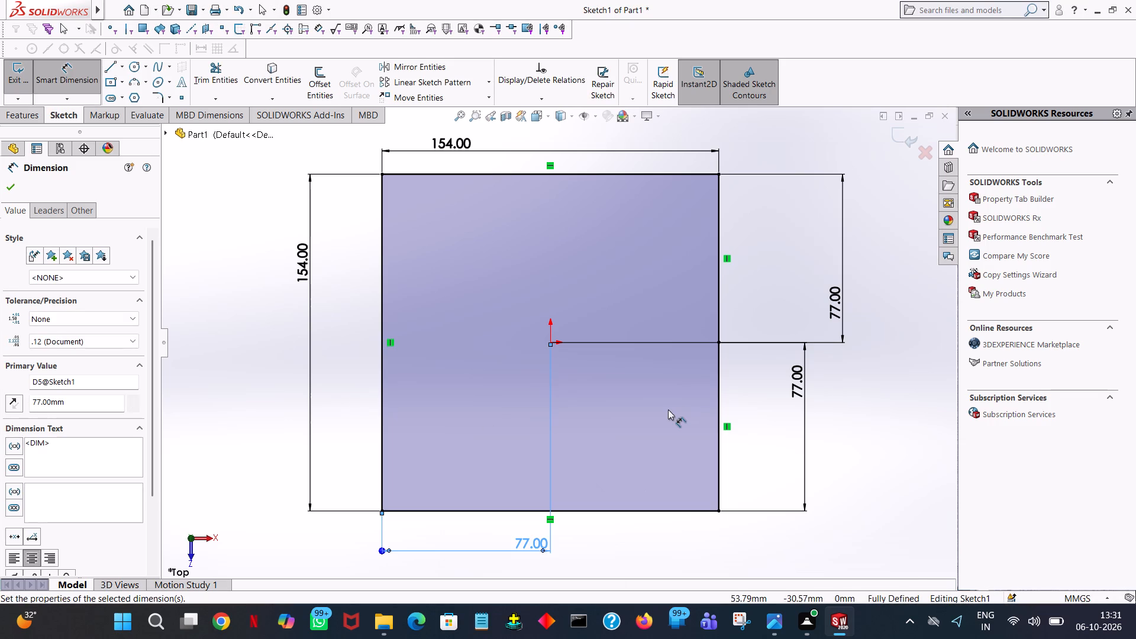
{"action": "left_click", "coordinate": [778, 379]}
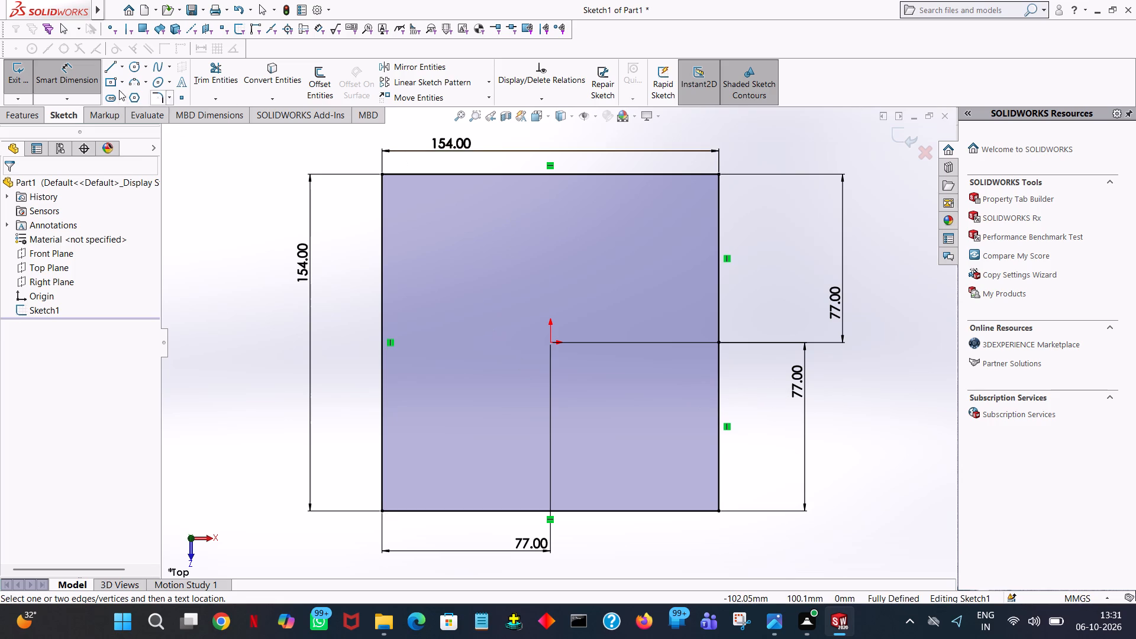
{"action": "left_click", "coordinate": [67, 73]}
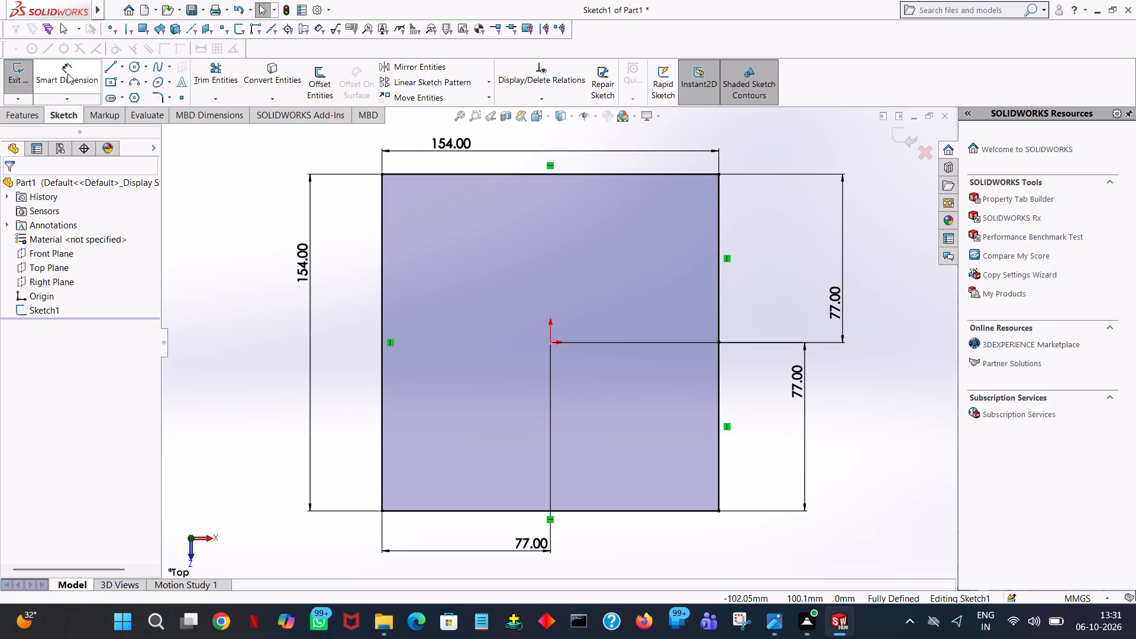
Apply sketch fillets with a 26 mm radius to all four corners of the square.
{"action": "left_click", "coordinate": [159, 96]}
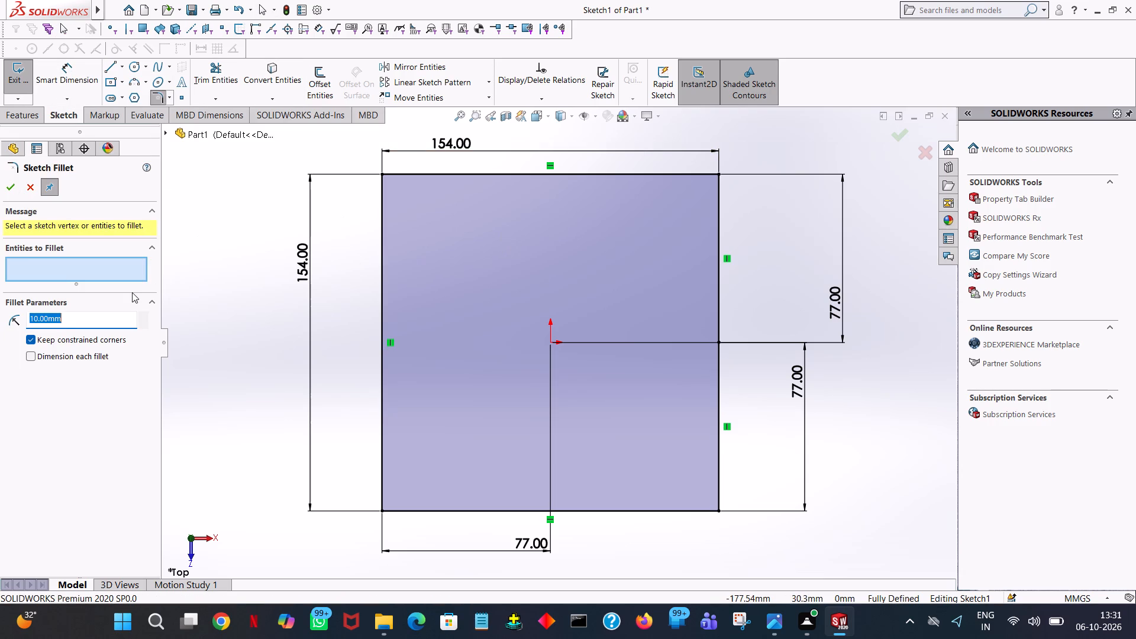
{"action": "type", "text": "26"}
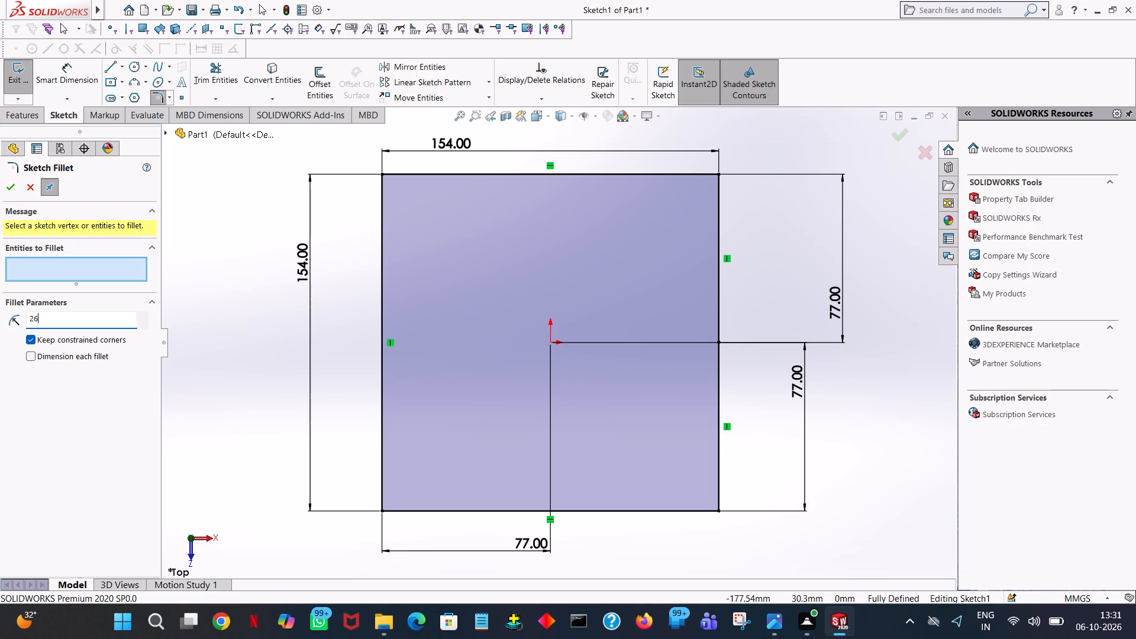
{"action": "left_click", "coordinate": [240, 226]}
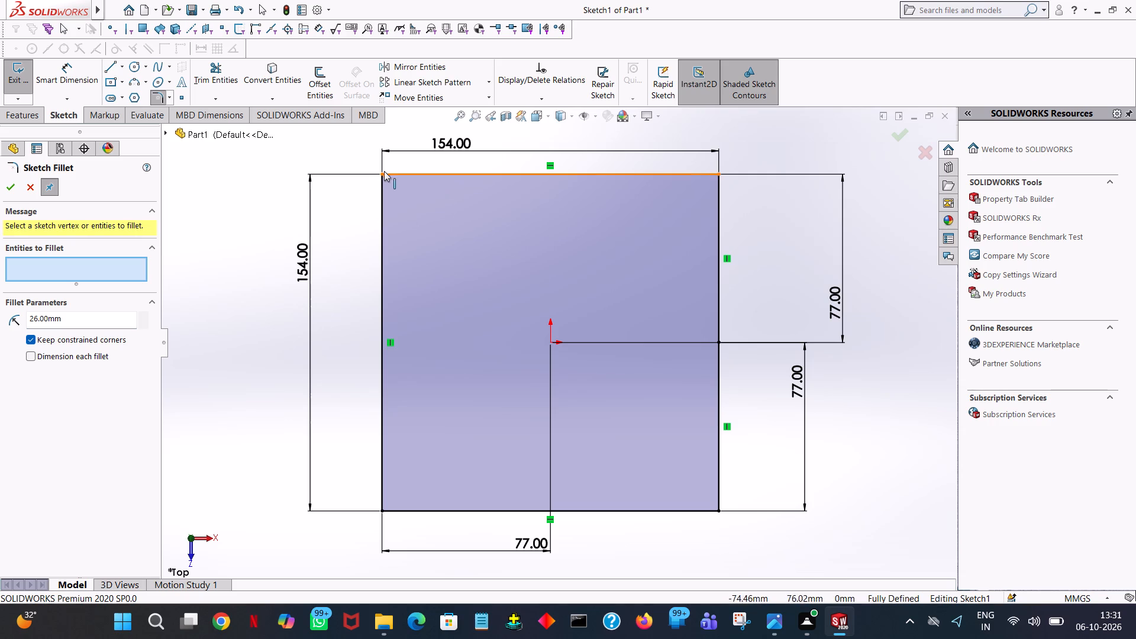
{"action": "left_click", "coordinate": [382, 172]}
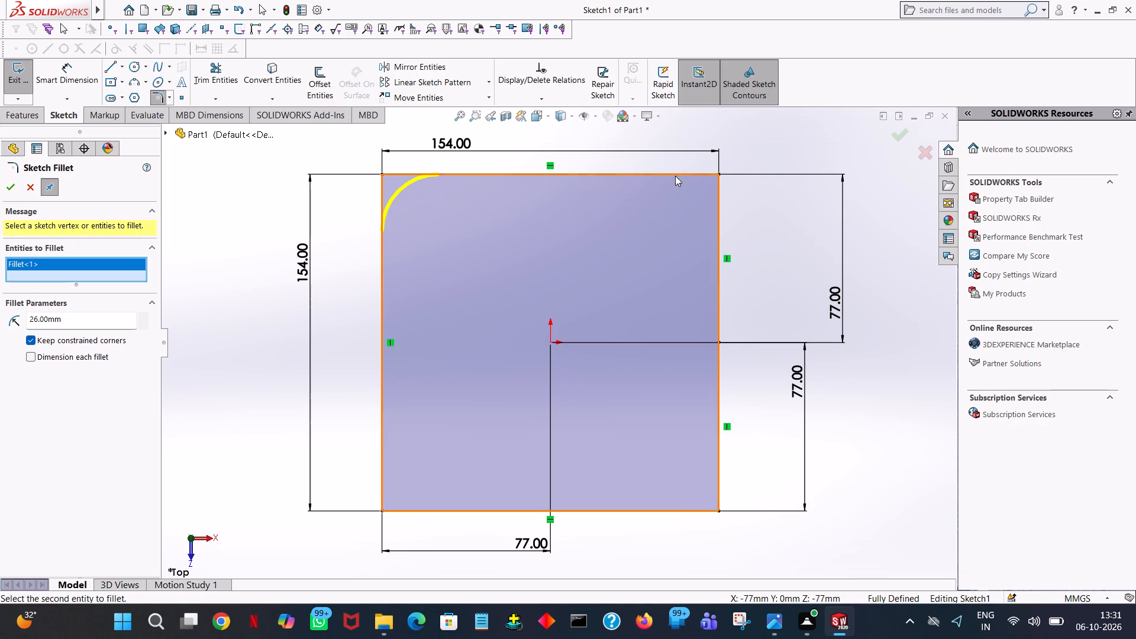
{"action": "left_click", "coordinate": [715, 175]}
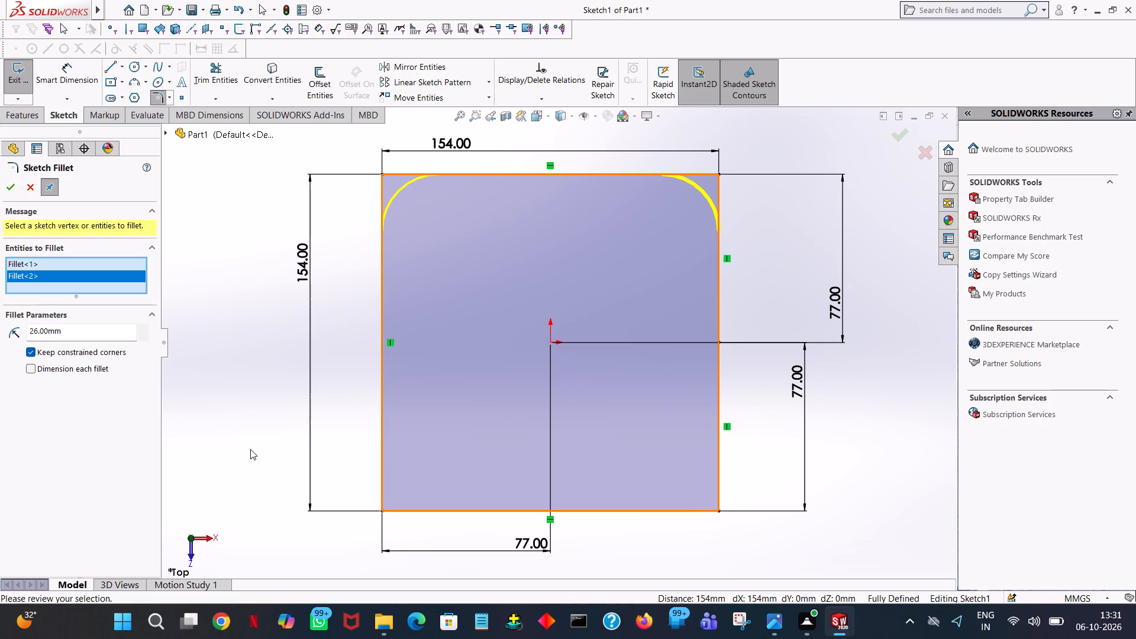
{"action": "left_click", "coordinate": [380, 511]}
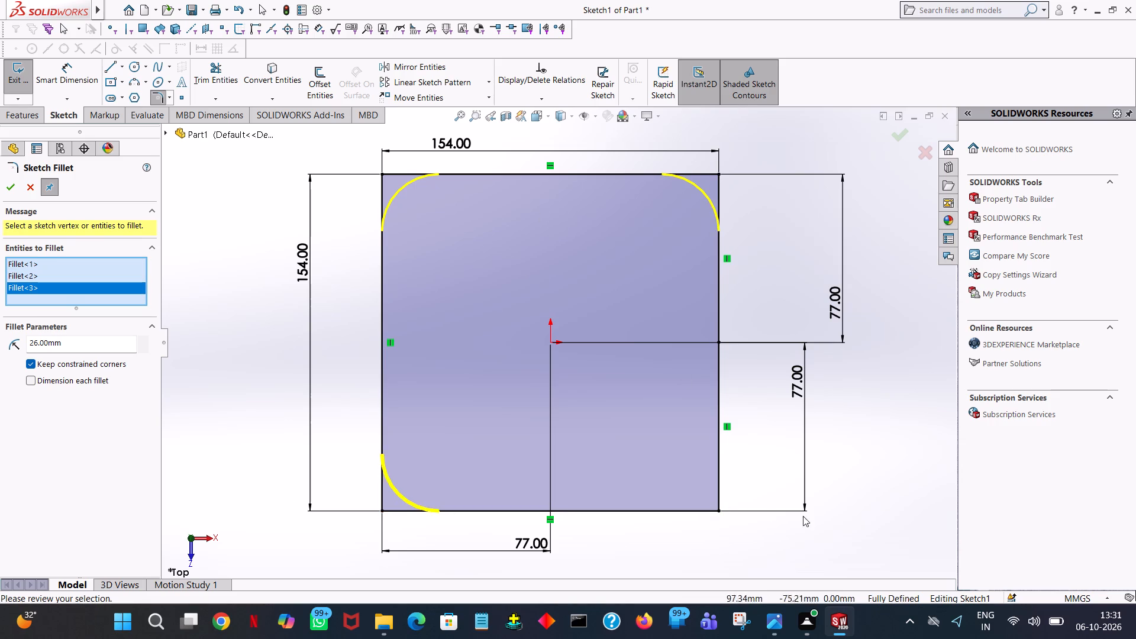
{"action": "left_click", "coordinate": [717, 512]}
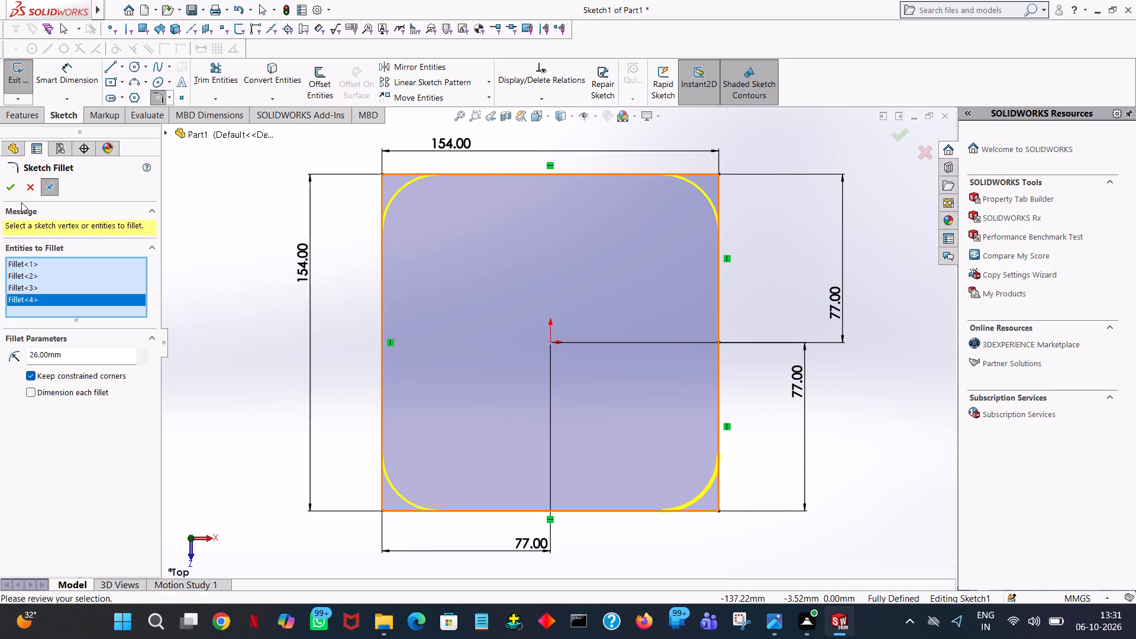
{"action": "left_click", "coordinate": [14, 195]}
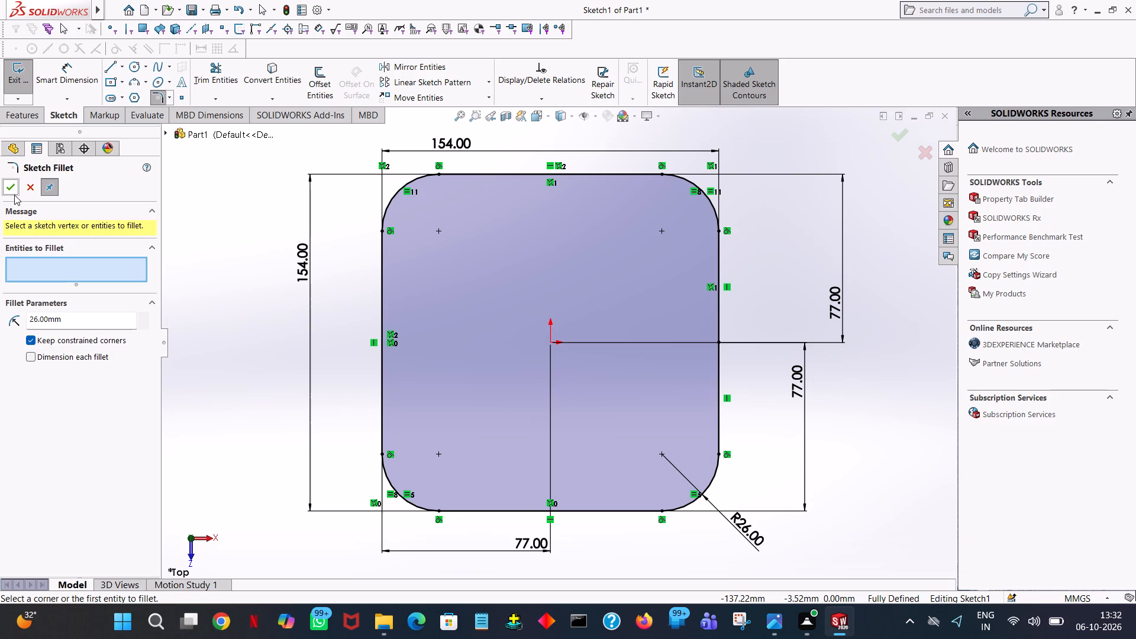
{"action": "left_click", "coordinate": [9, 189]}
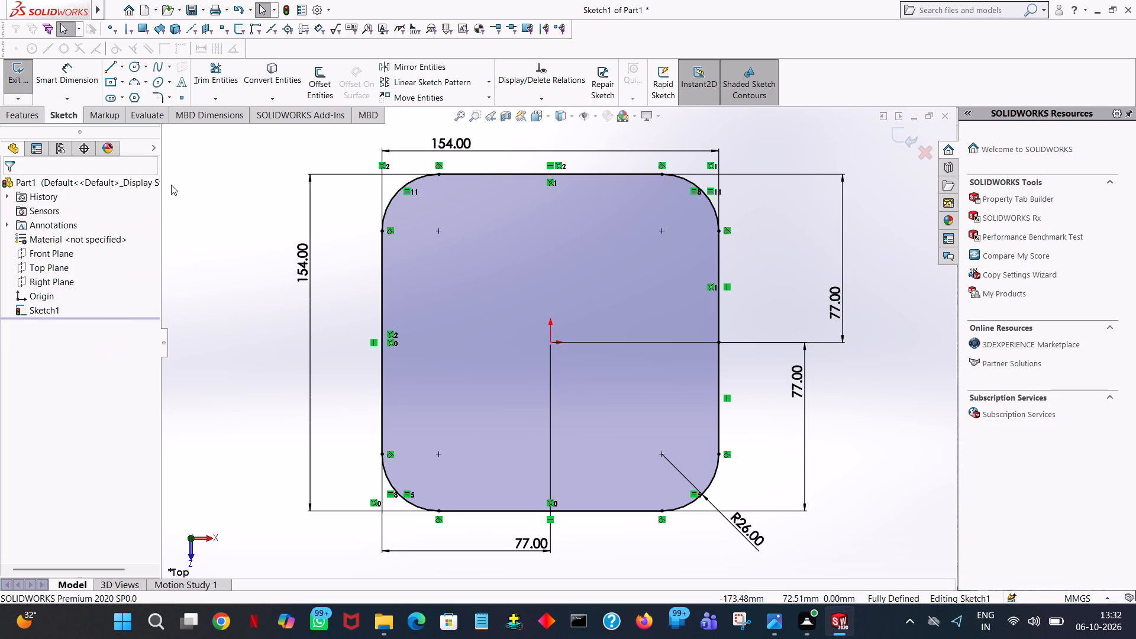
{"action": "left_click", "coordinate": [250, 208]}
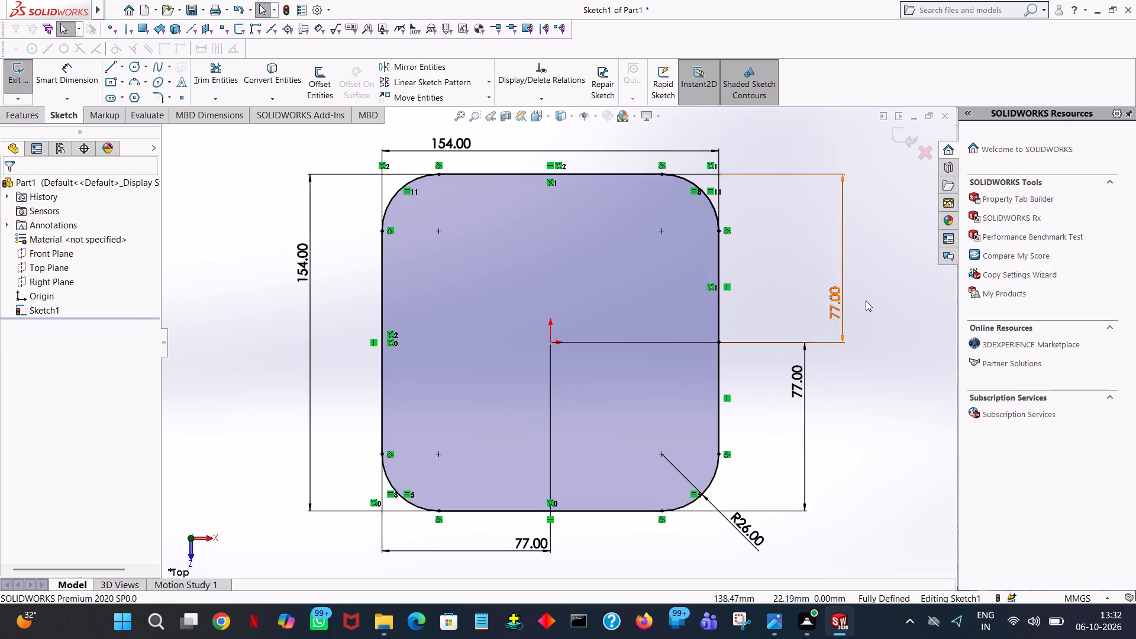
Extrude the rounded square profile as a blind boss to a depth of 25 mm.
{"action": "left_click", "coordinate": [29, 108]}
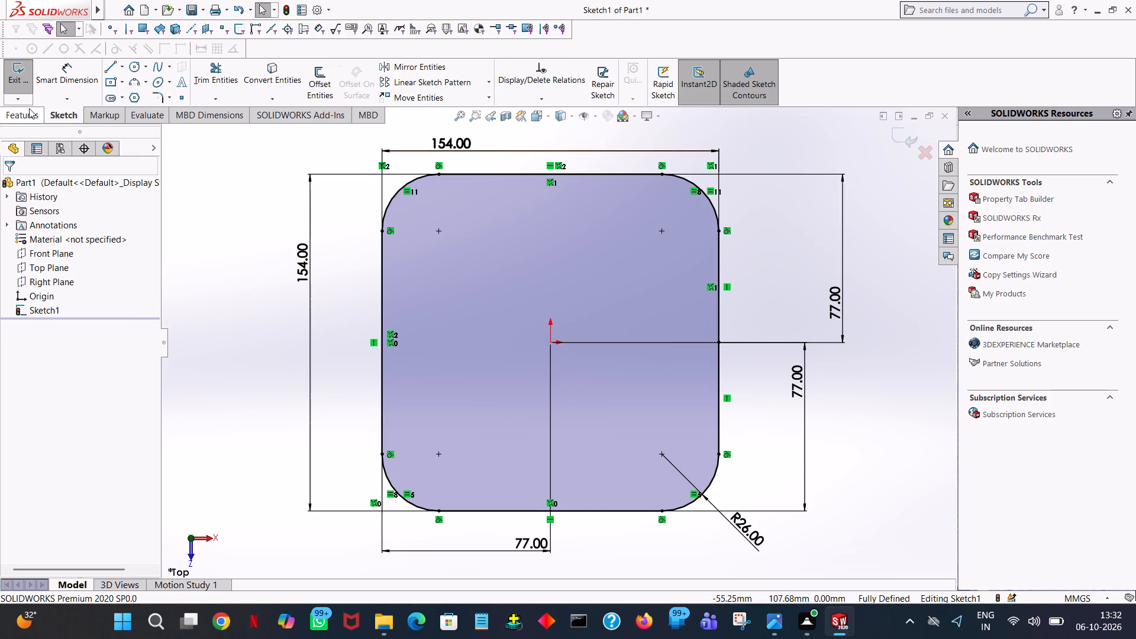
{"action": "left_click", "coordinate": [28, 94]}
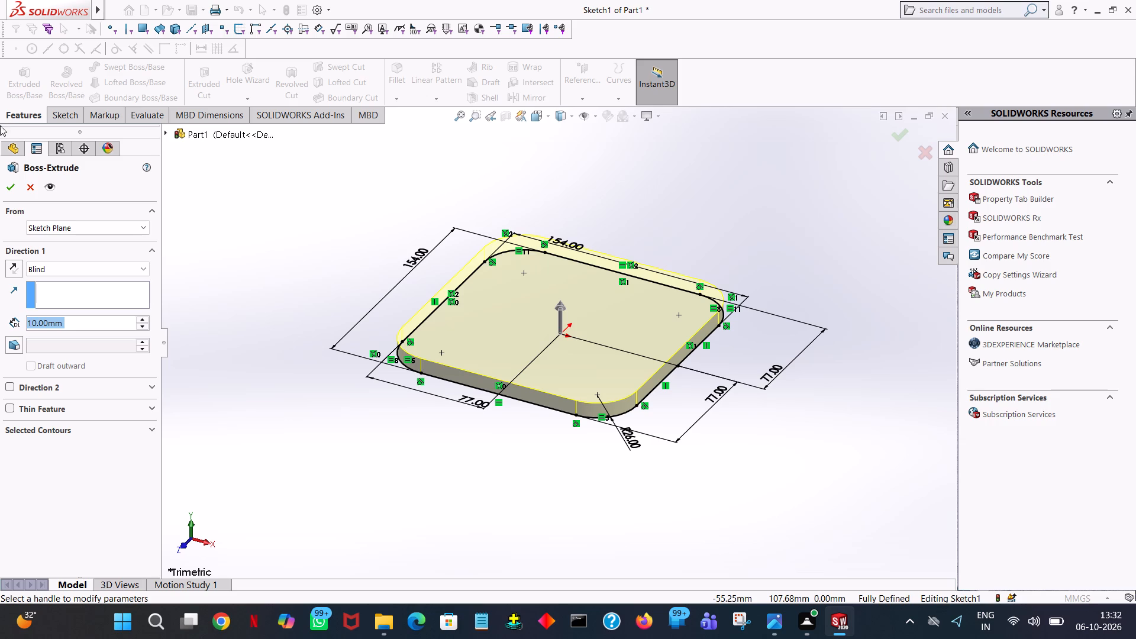
{"action": "type", "text": "25"}
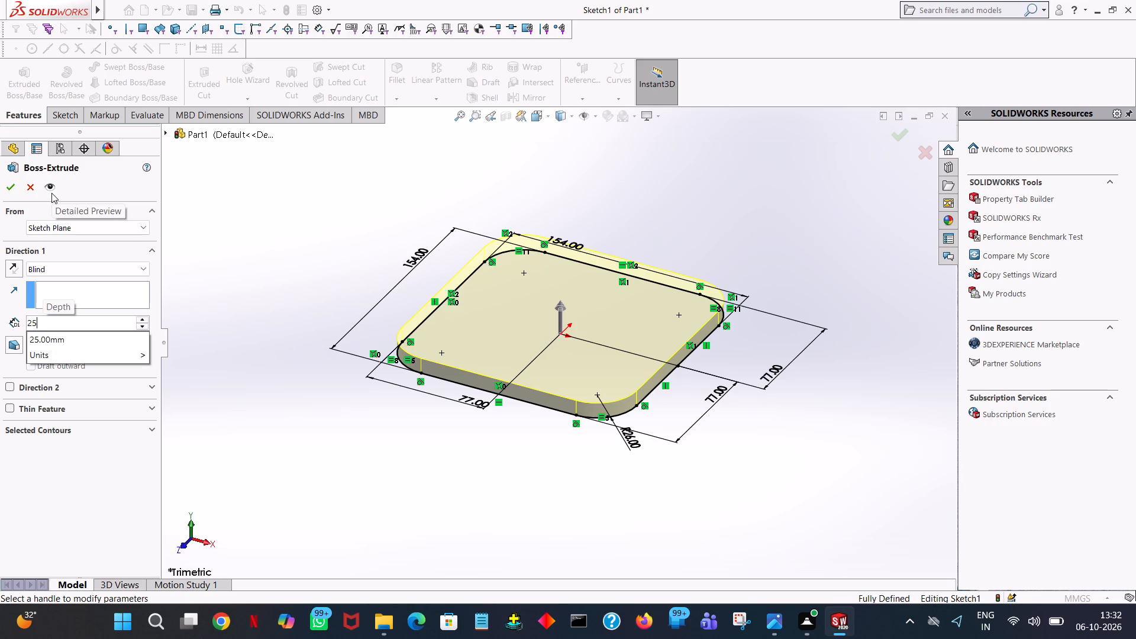
{"action": "left_click", "coordinate": [293, 214]}
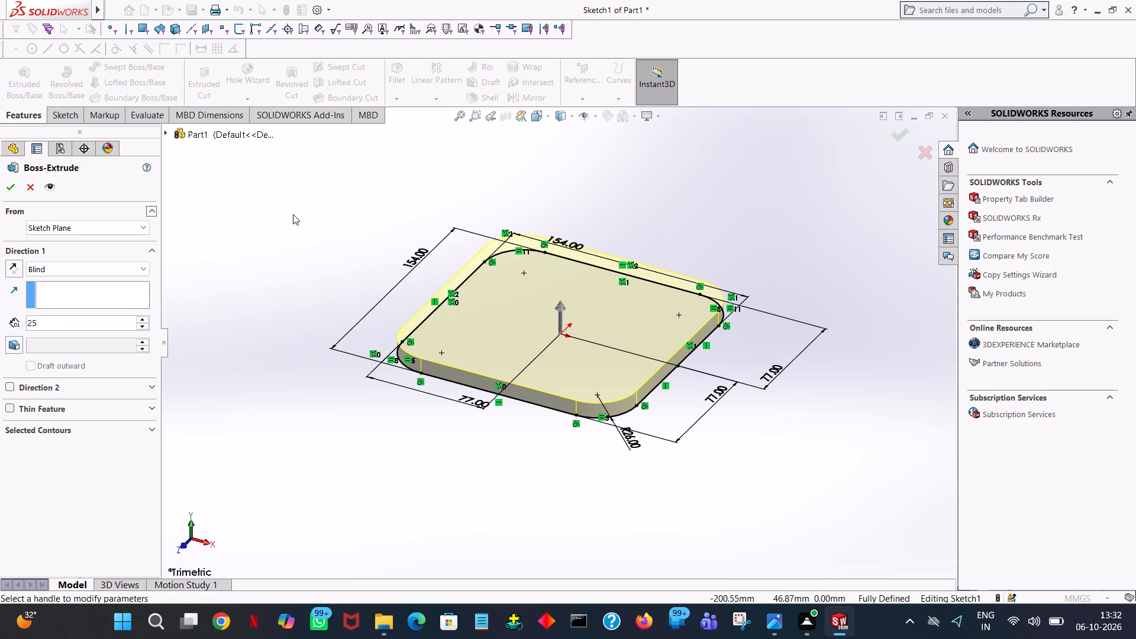
{"action": "left_click", "coordinate": [14, 188]}
{"action": "left_click", "coordinate": [736, 204]}
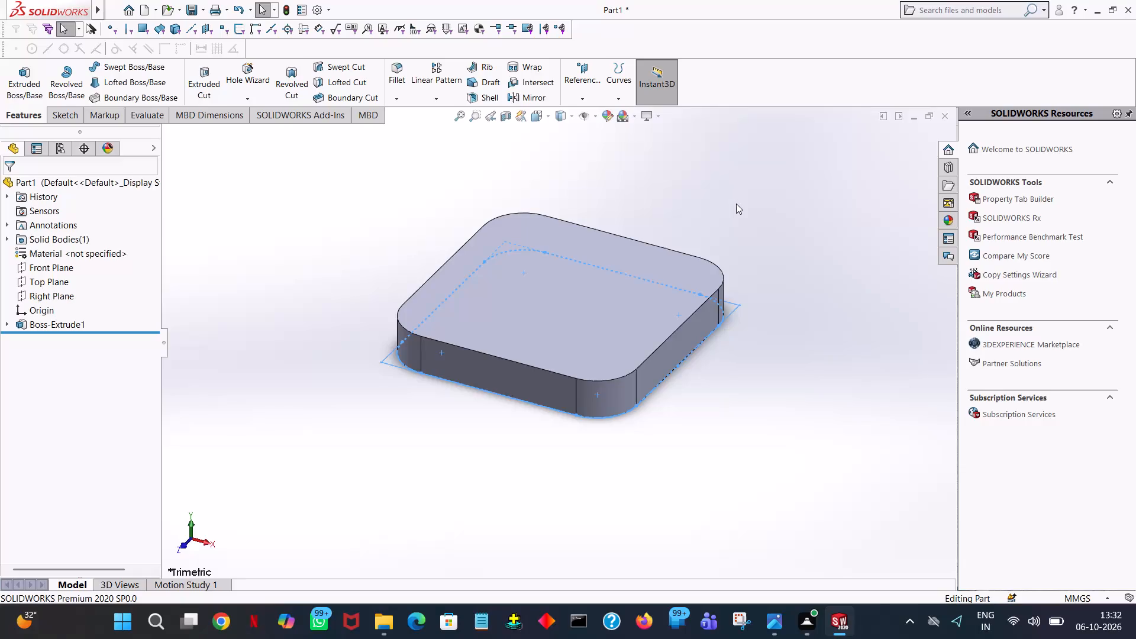
{"action": "left_click", "coordinate": [301, 179]}
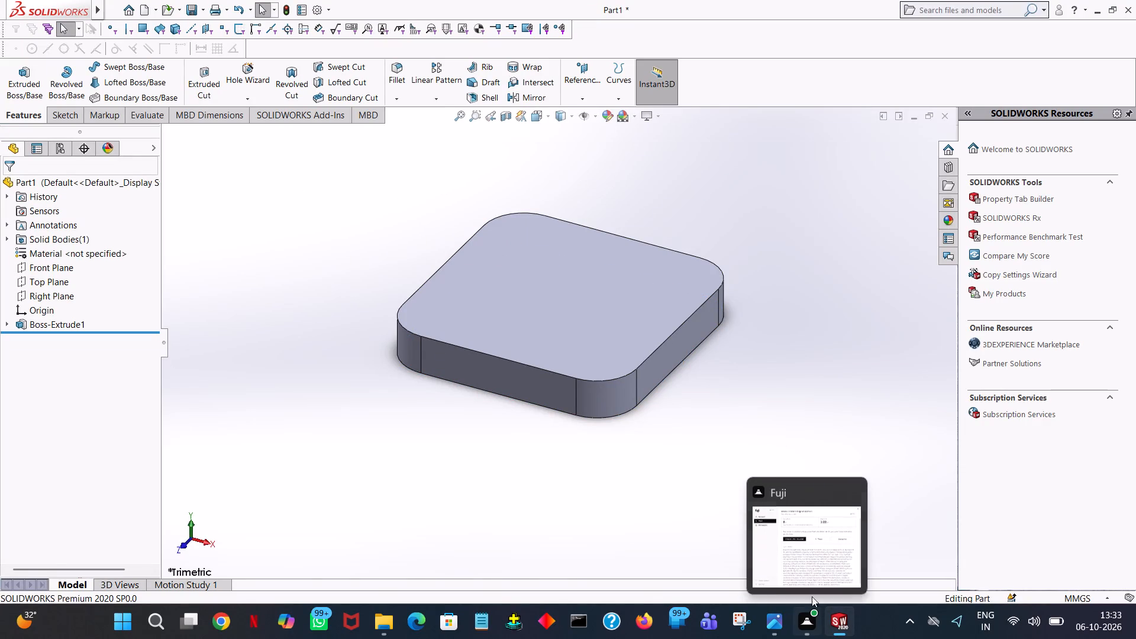
Start an Extruded Boss/Base sketch on the plate's top face and view it normal to the sketch plane.
{"action": "middle_click_drag", "start_coordinate": [339, 205], "coordinate": [347, 322]}
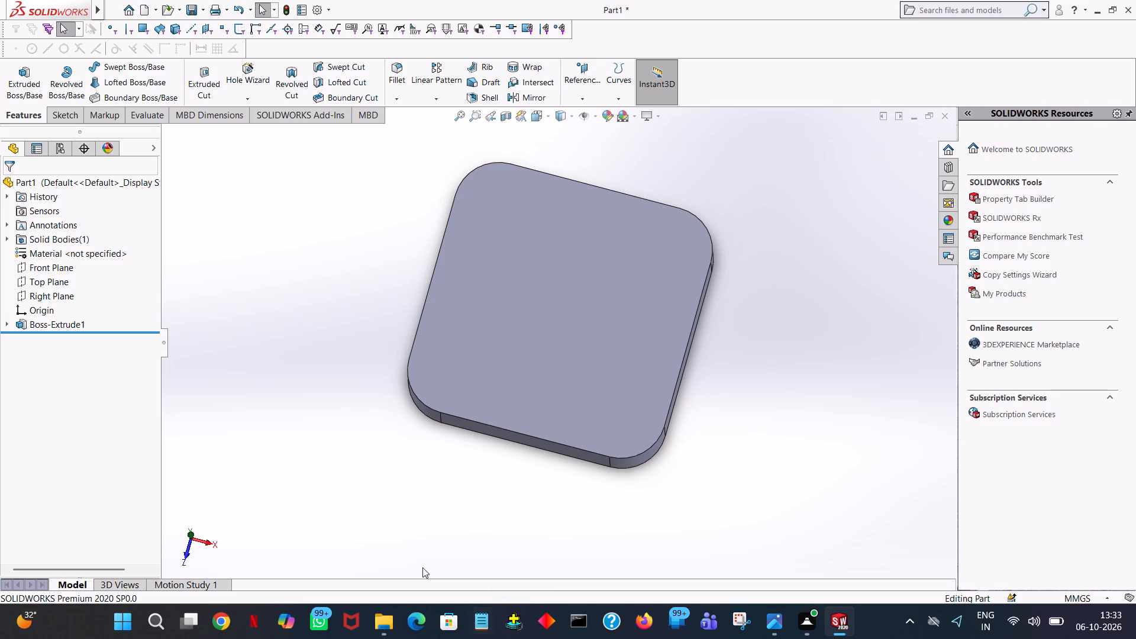
{"action": "left_click", "coordinate": [27, 75]}
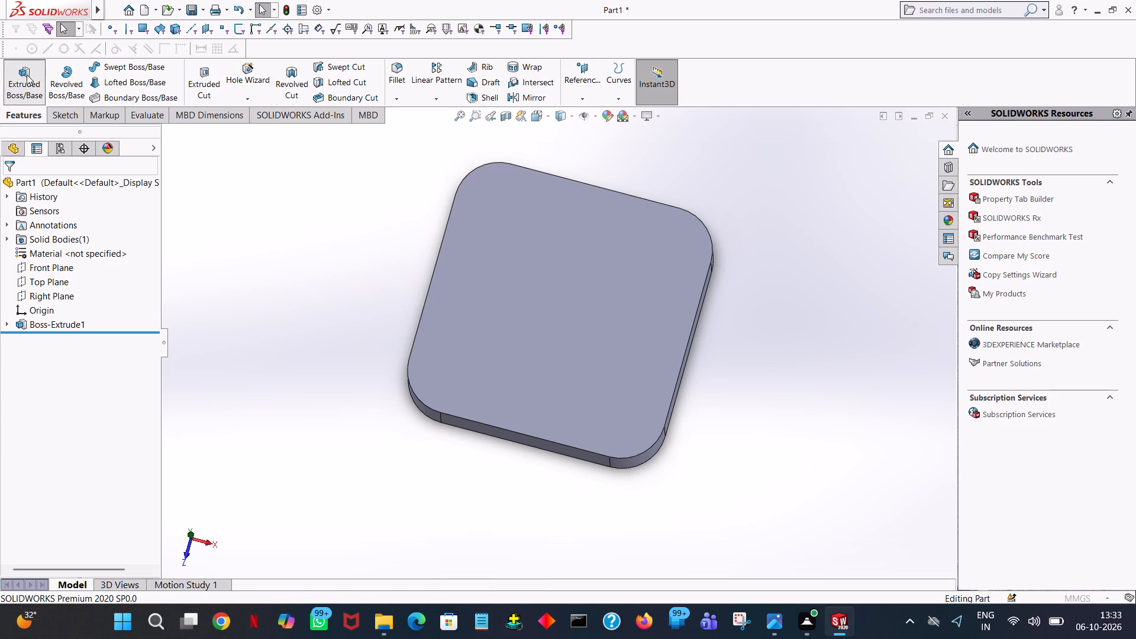
{"action": "left_click", "coordinate": [569, 293]}
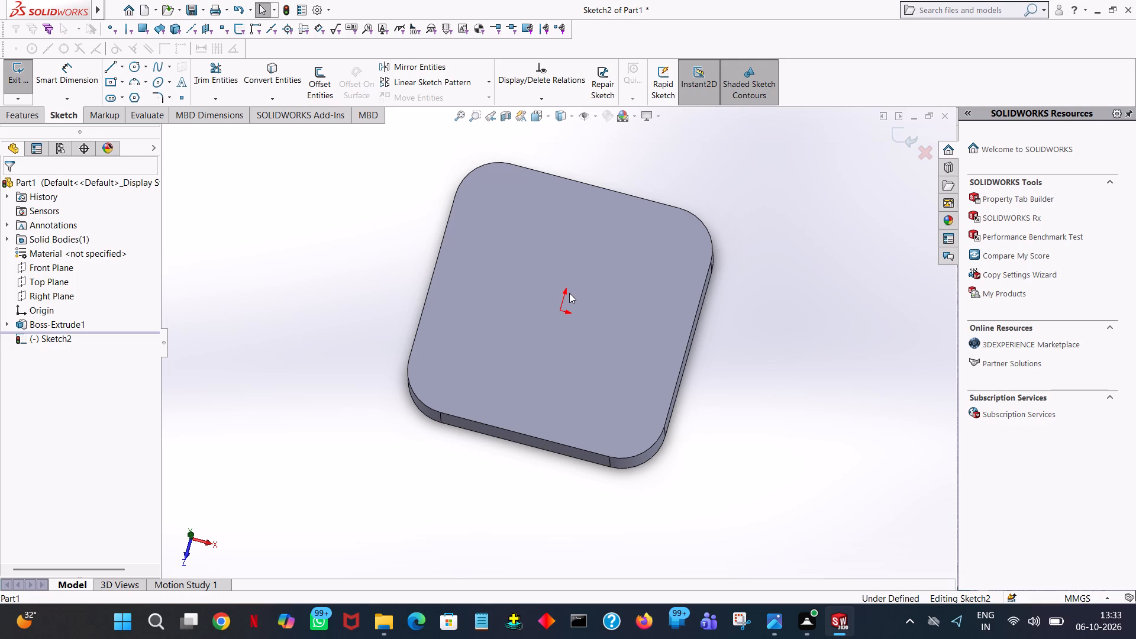
{"action": "key", "text": "space"}
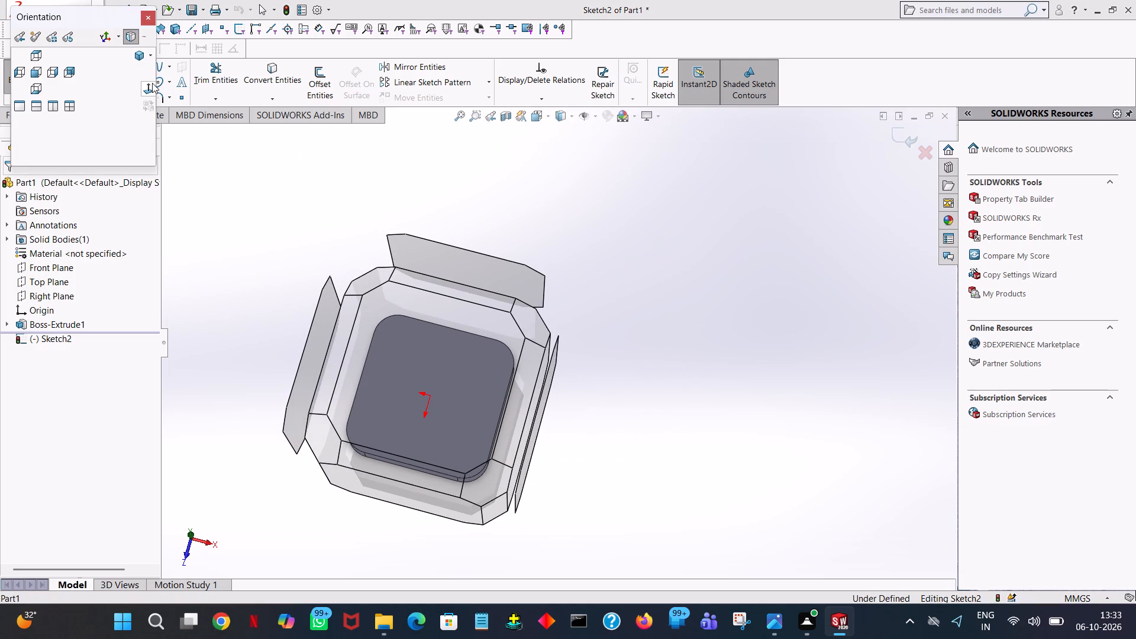
{"action": "left_click", "coordinate": [150, 84]}
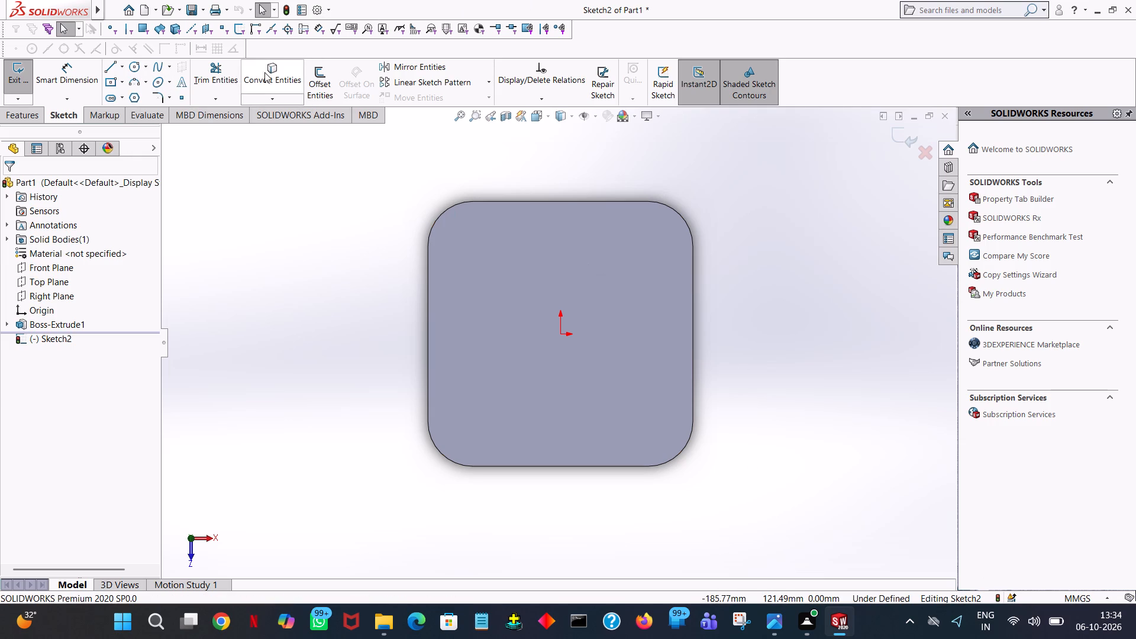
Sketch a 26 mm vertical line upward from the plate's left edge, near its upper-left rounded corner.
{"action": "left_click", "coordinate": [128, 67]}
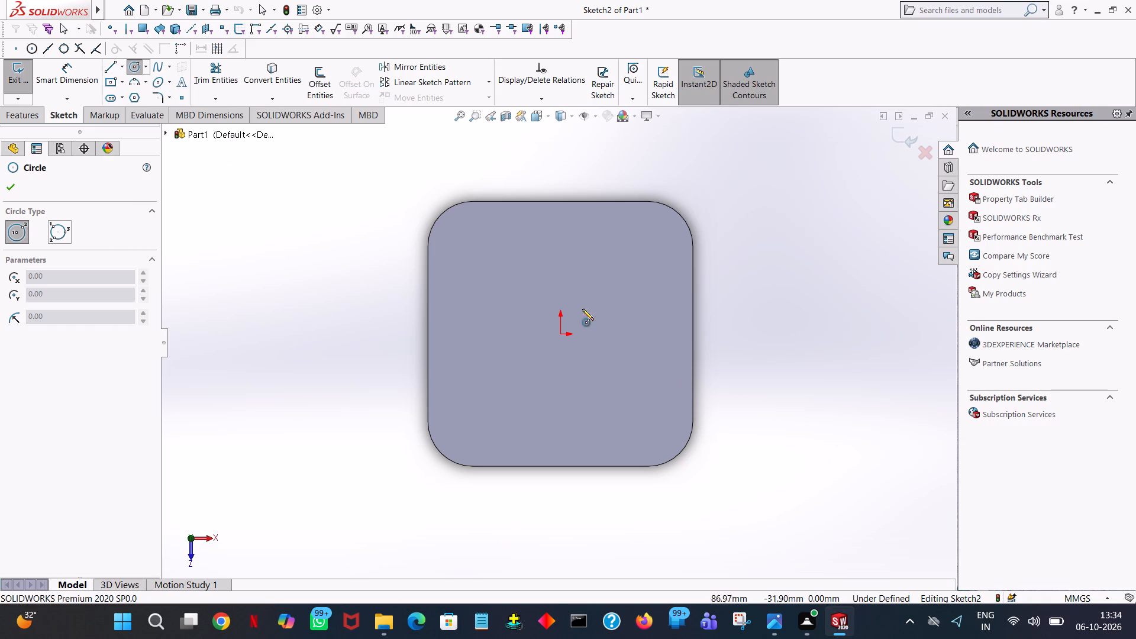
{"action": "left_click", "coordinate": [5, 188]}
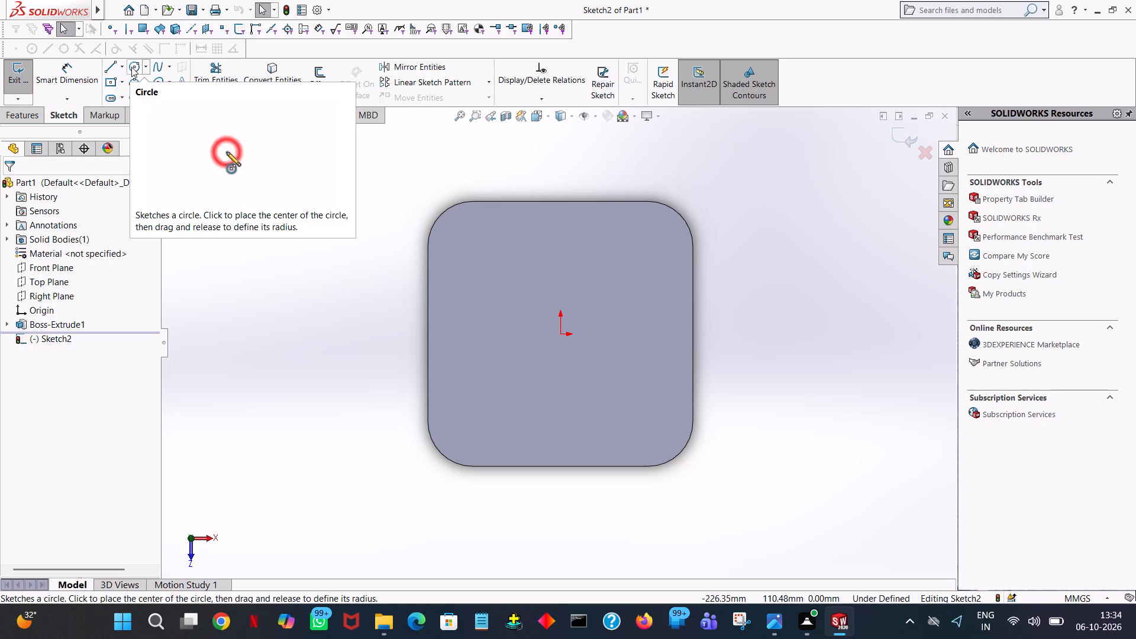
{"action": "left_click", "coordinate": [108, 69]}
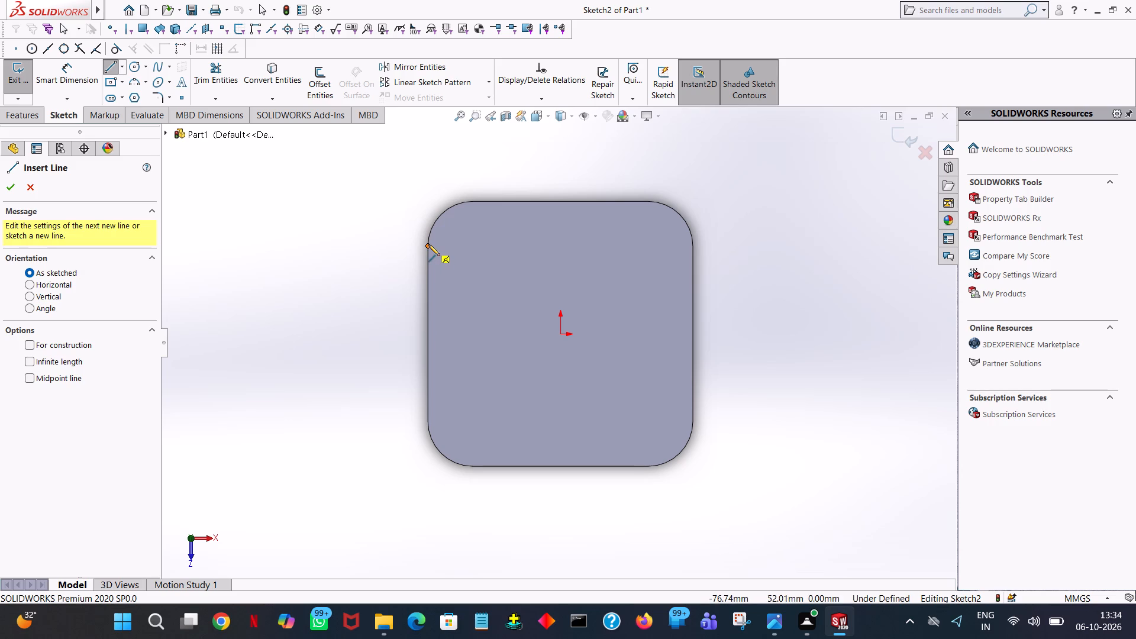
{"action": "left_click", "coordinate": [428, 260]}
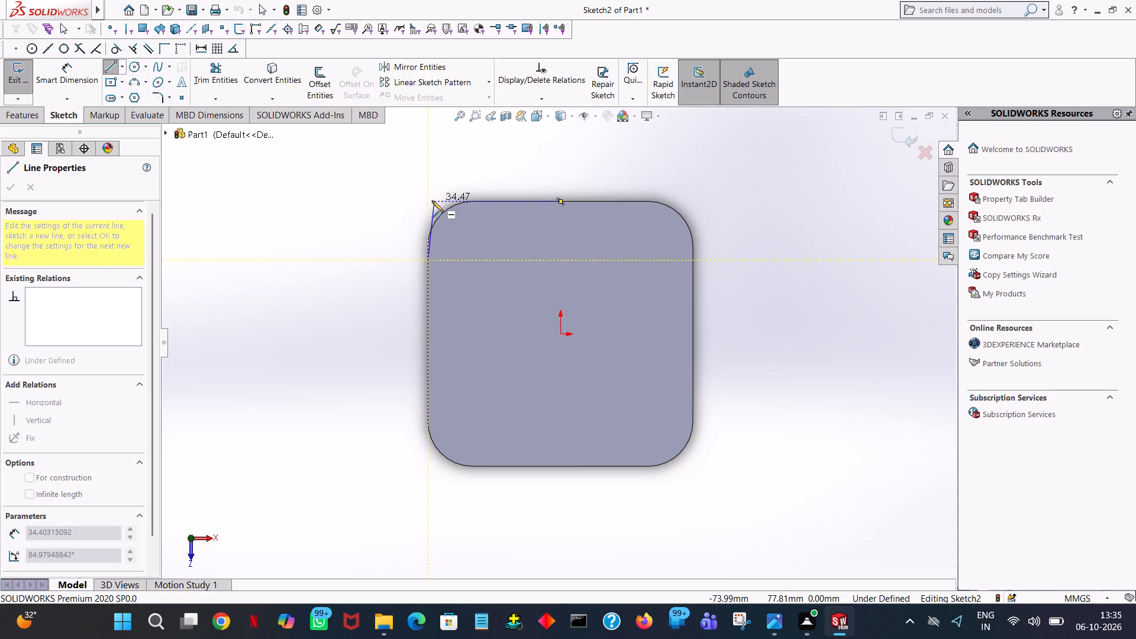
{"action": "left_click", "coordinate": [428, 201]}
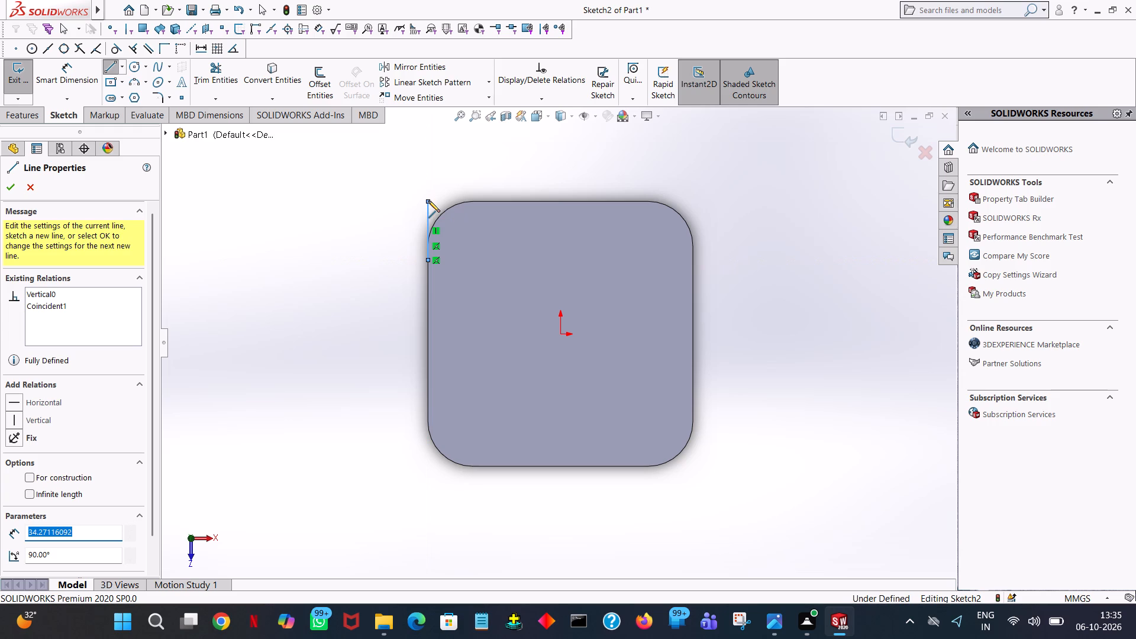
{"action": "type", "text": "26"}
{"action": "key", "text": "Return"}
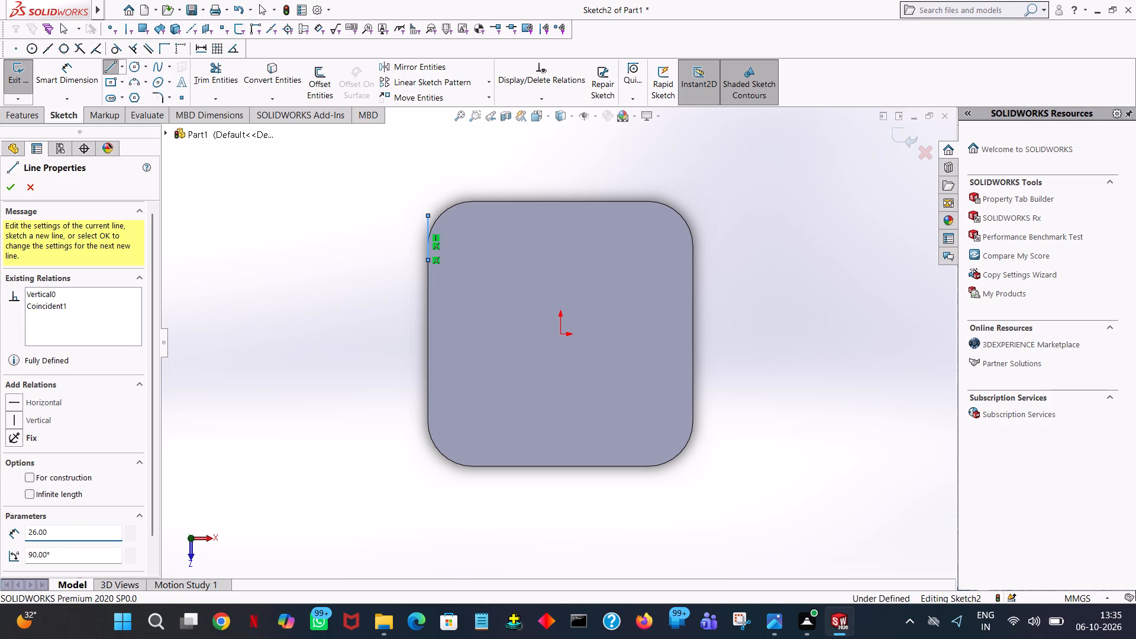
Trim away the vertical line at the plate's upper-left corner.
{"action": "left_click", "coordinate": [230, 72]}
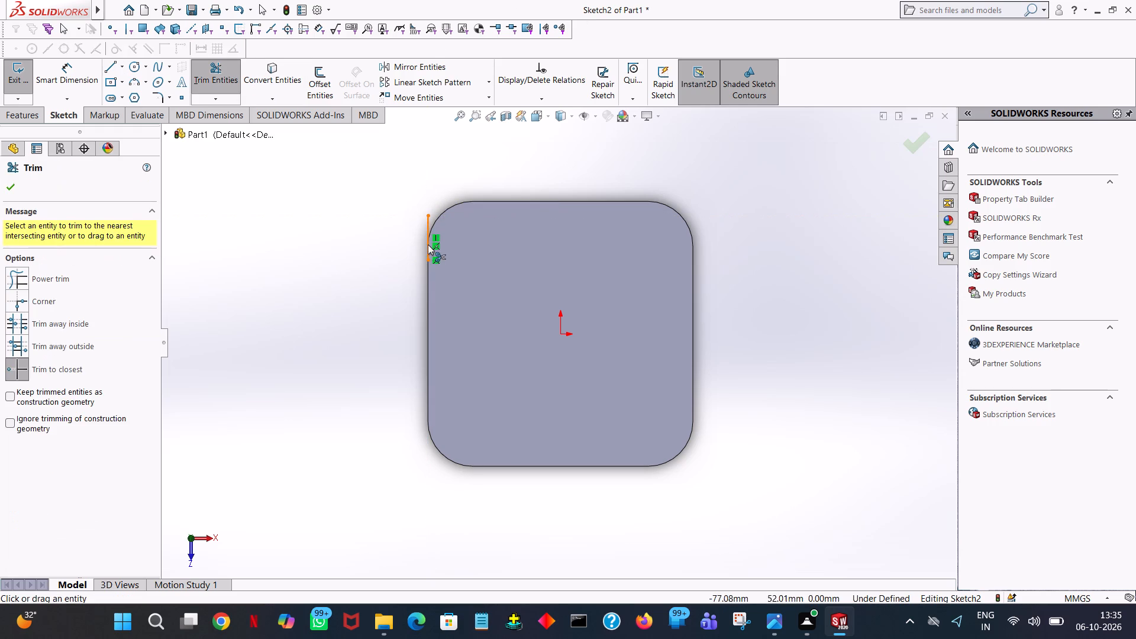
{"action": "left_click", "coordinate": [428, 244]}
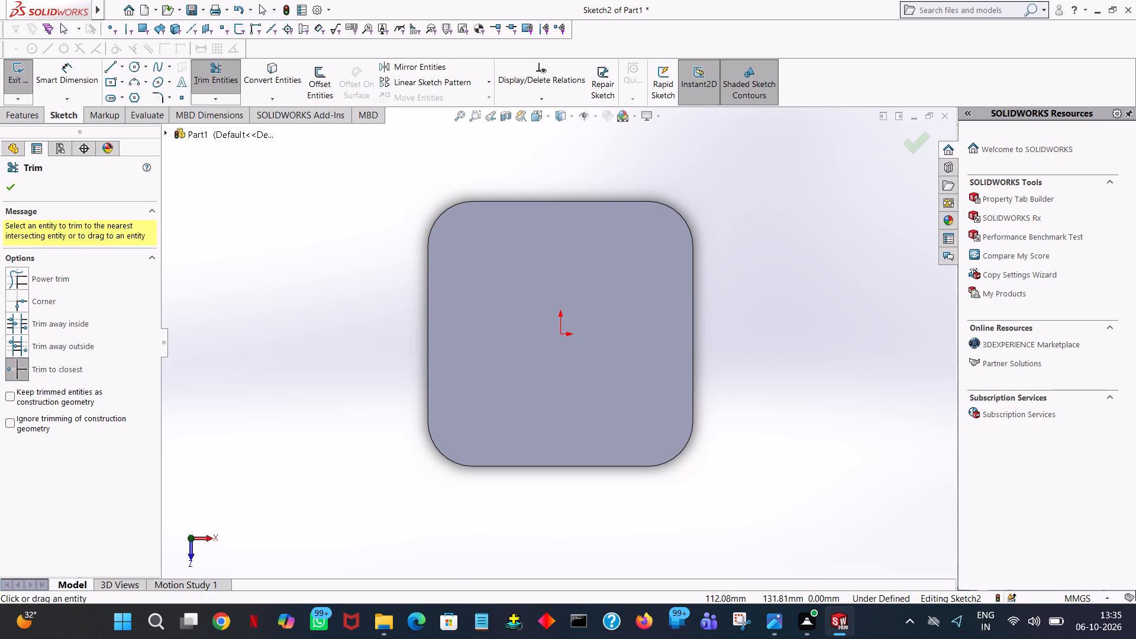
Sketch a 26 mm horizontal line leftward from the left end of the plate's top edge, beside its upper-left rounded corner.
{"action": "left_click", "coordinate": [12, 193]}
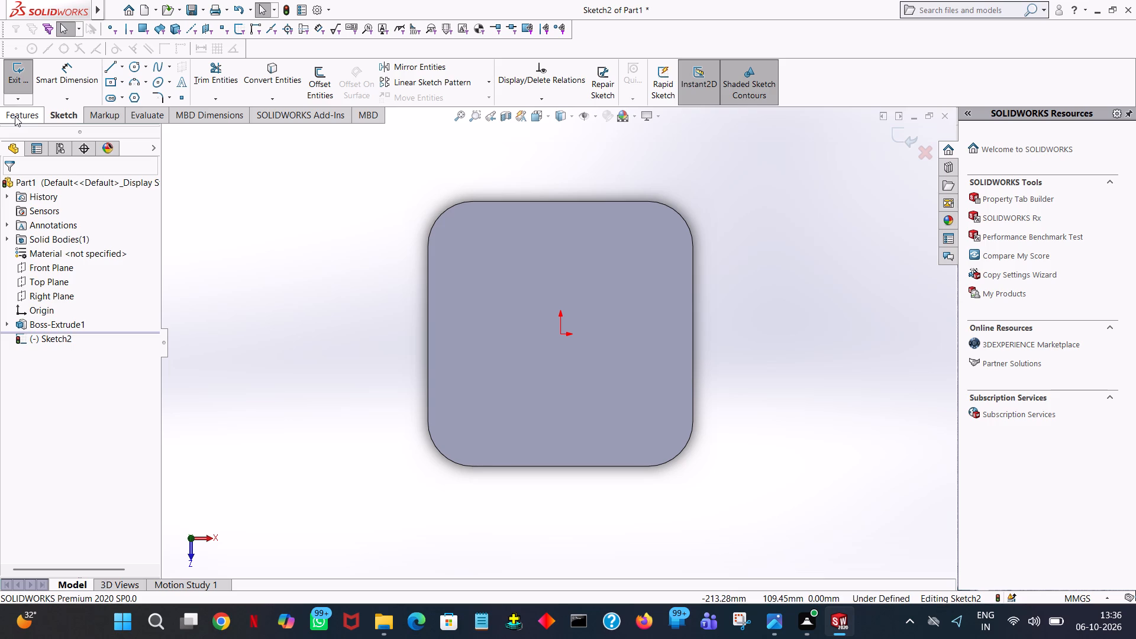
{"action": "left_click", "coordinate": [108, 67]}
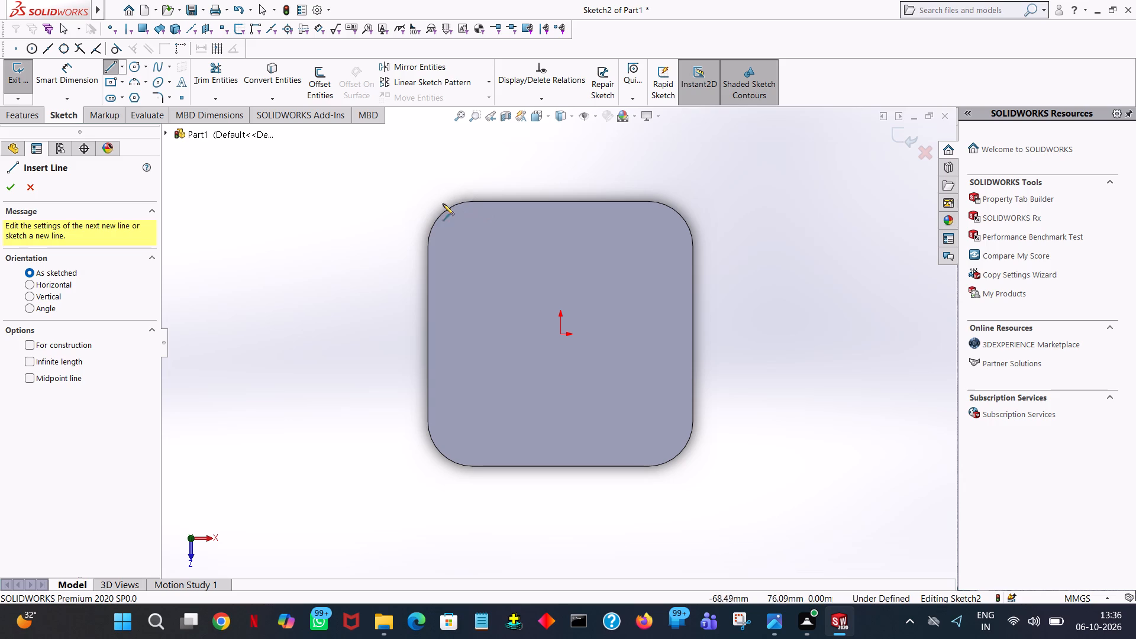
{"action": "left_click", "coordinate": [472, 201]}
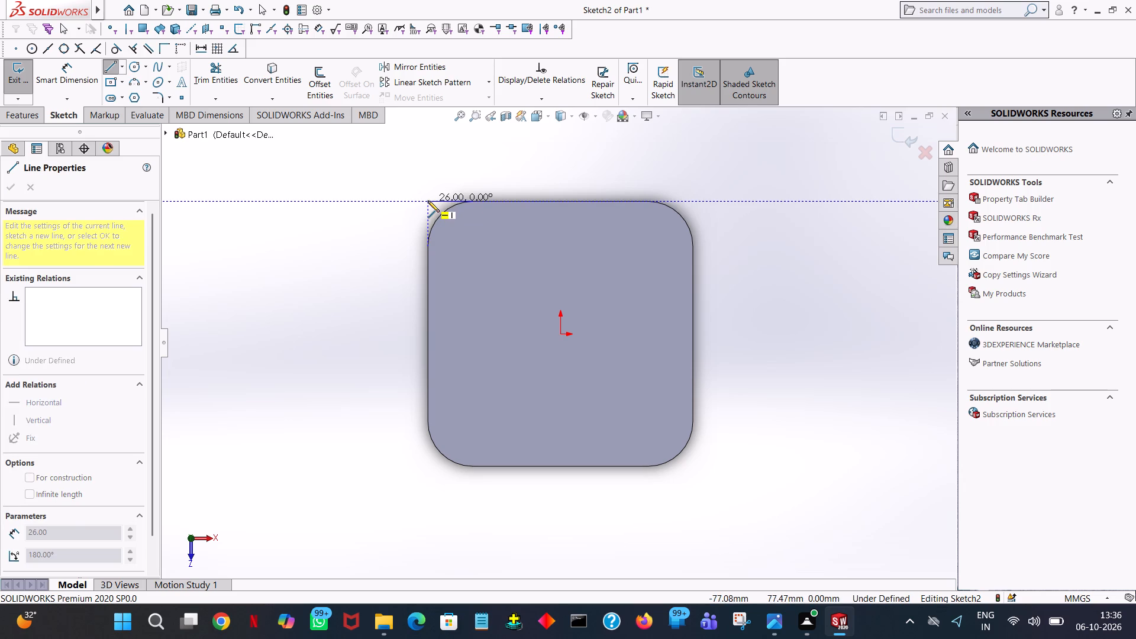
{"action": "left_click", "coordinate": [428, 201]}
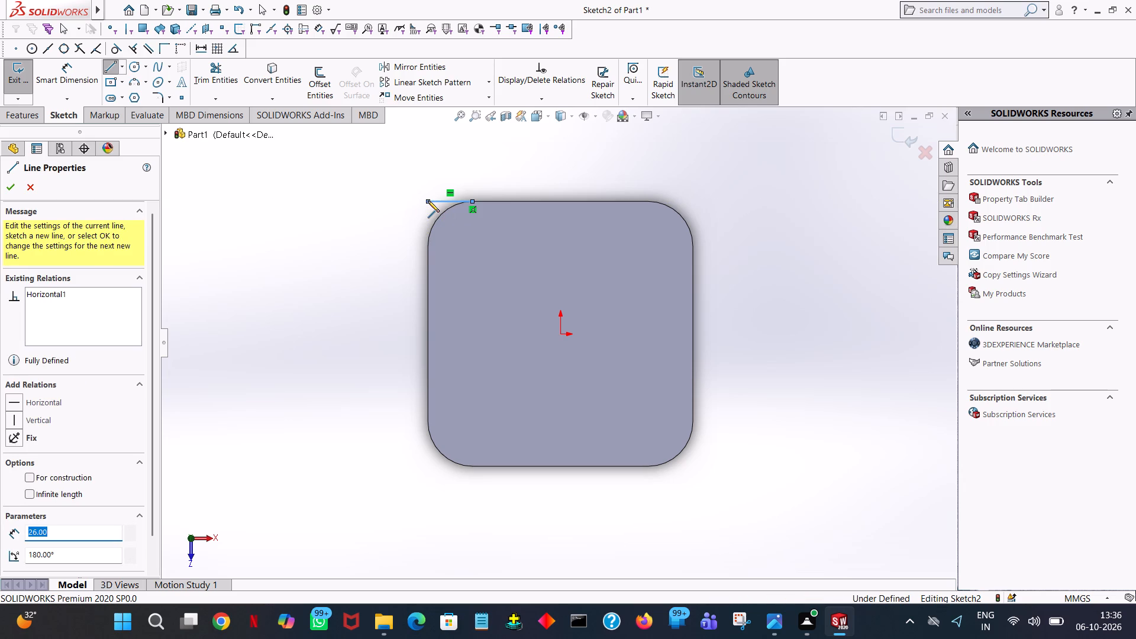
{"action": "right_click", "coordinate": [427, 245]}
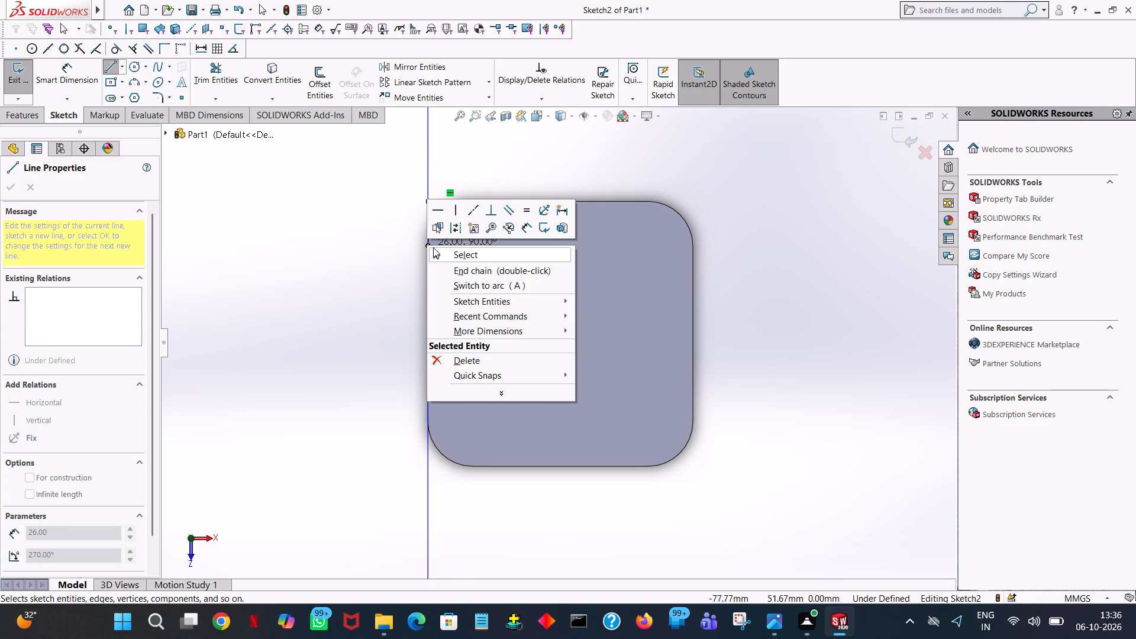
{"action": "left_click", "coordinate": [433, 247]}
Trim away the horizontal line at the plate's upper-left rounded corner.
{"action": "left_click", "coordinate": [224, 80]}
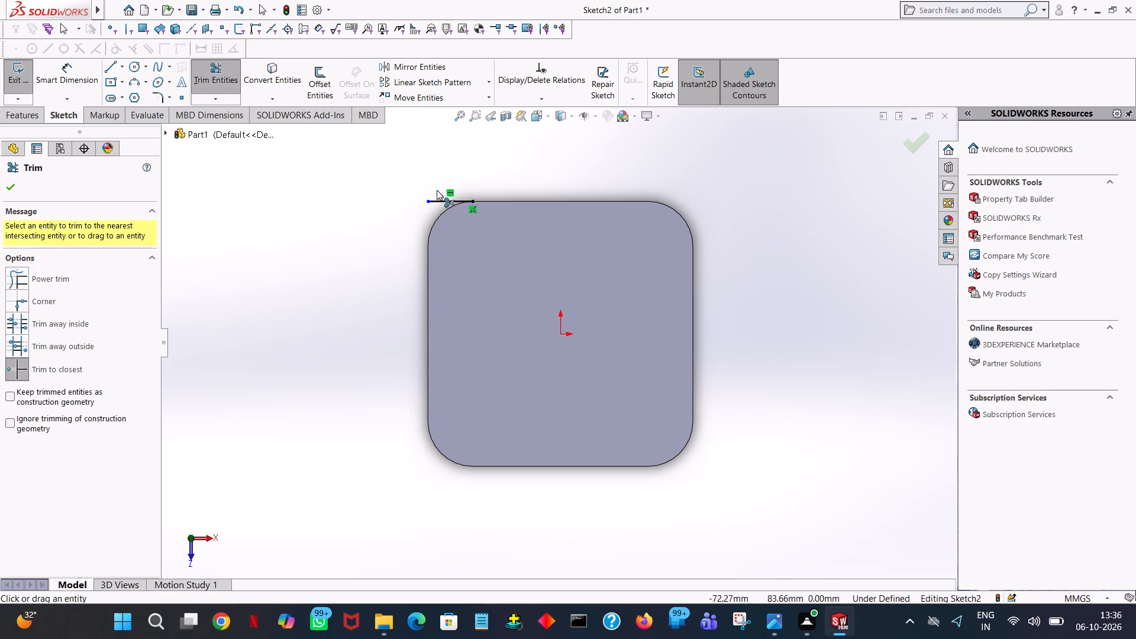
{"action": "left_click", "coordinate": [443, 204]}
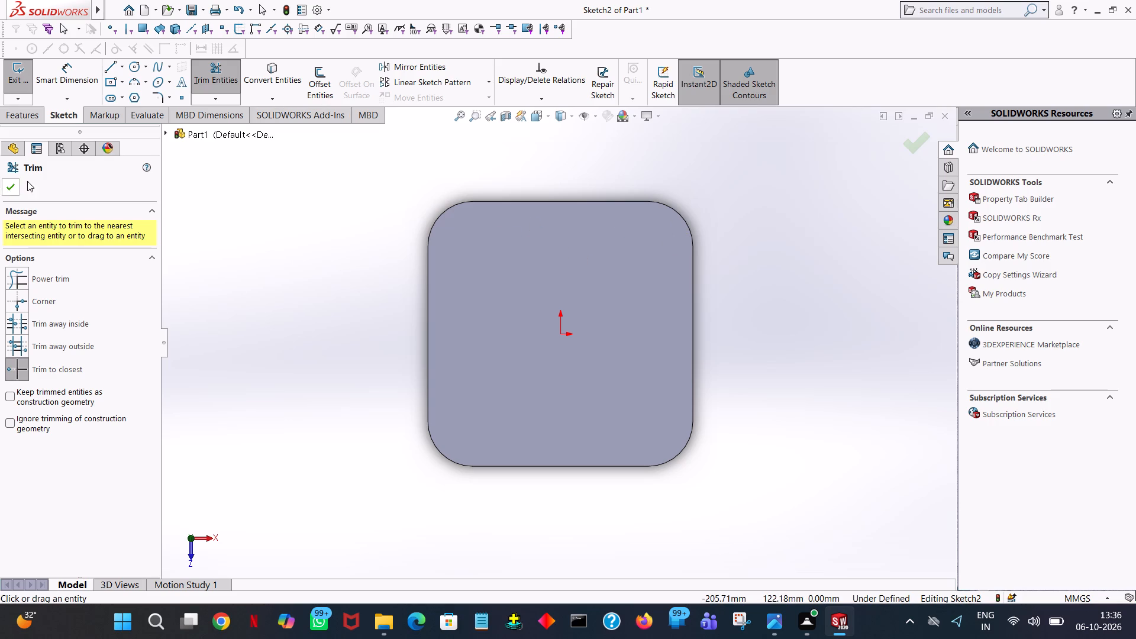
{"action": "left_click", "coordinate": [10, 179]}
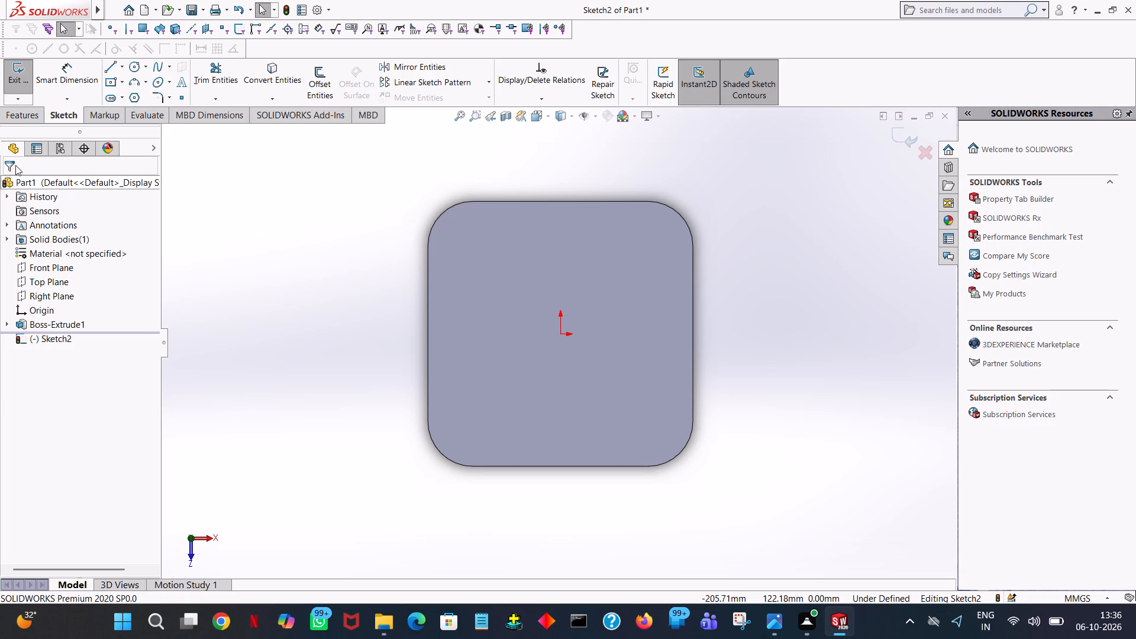
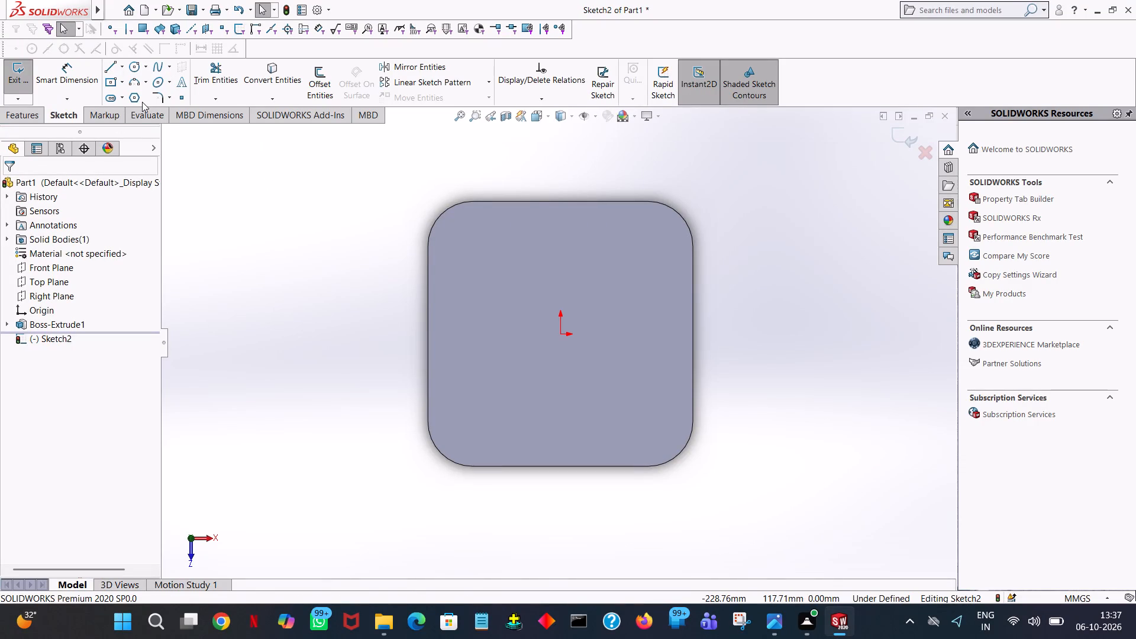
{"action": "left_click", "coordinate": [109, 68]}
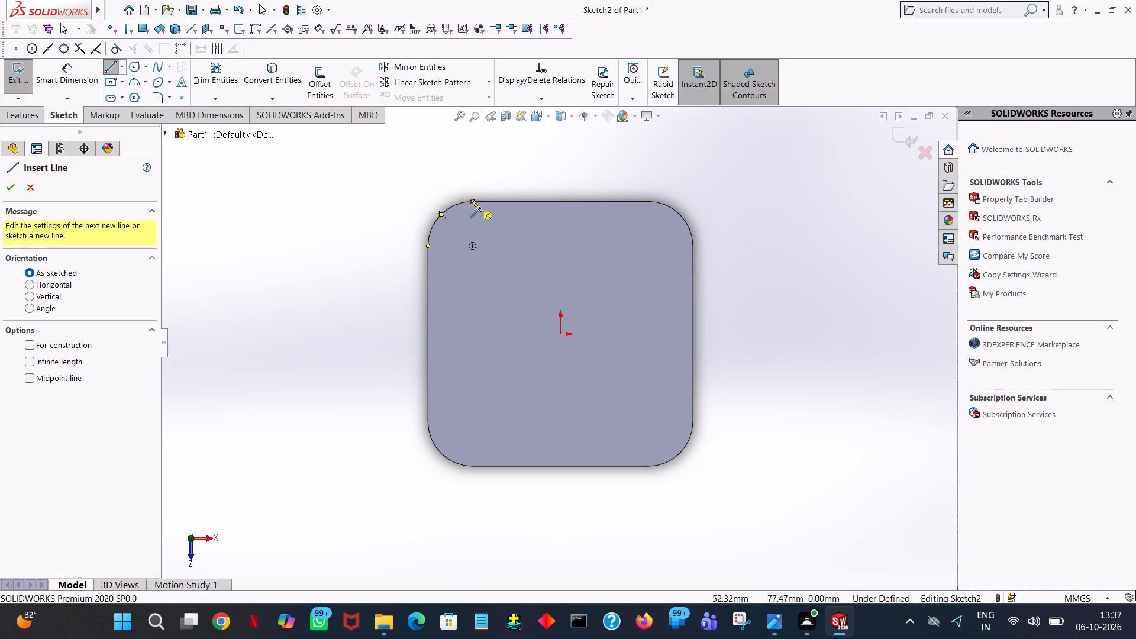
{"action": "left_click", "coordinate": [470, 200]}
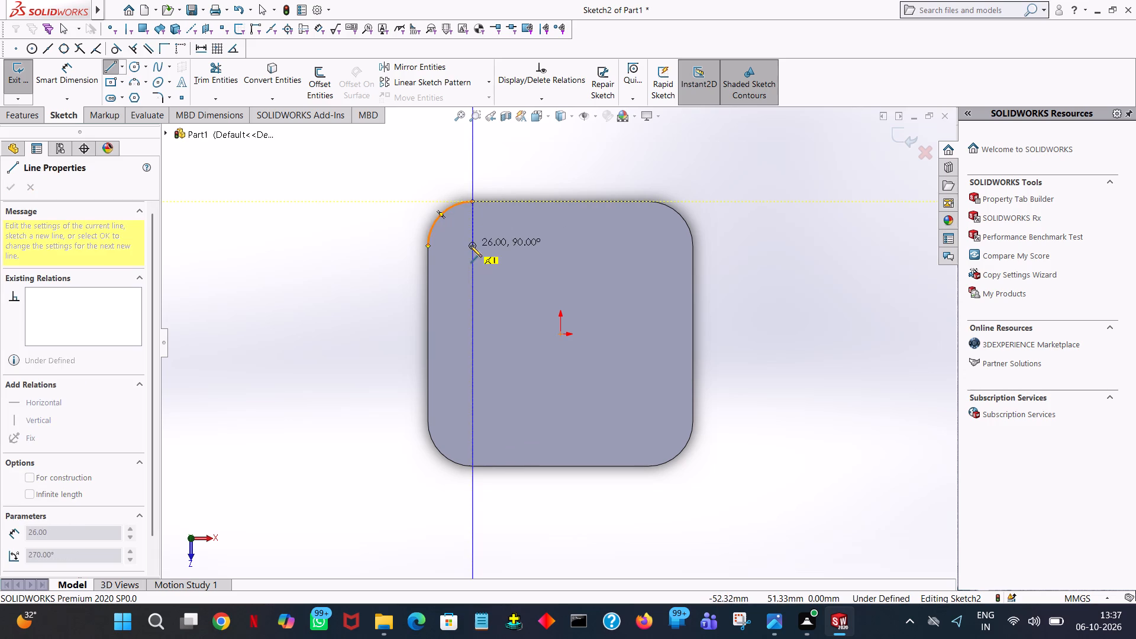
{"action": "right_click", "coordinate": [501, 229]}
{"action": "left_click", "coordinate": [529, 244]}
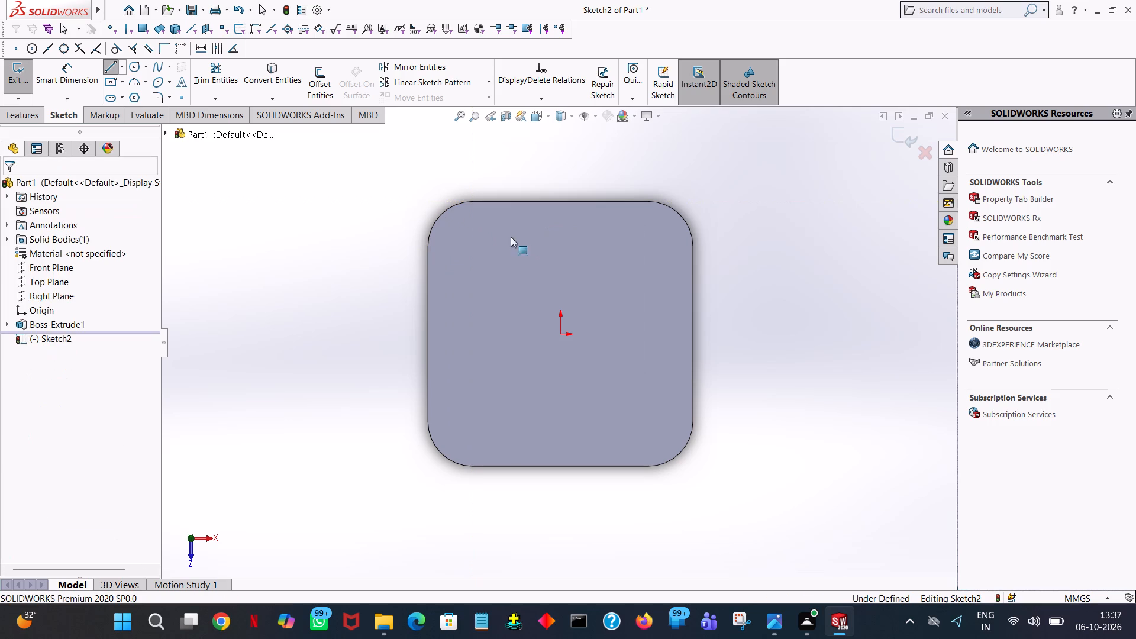
Sketch a circle of 10 mm radius on the plate, centred on its upper-left rounded corner's centre point.
{"action": "left_click", "coordinate": [128, 69]}
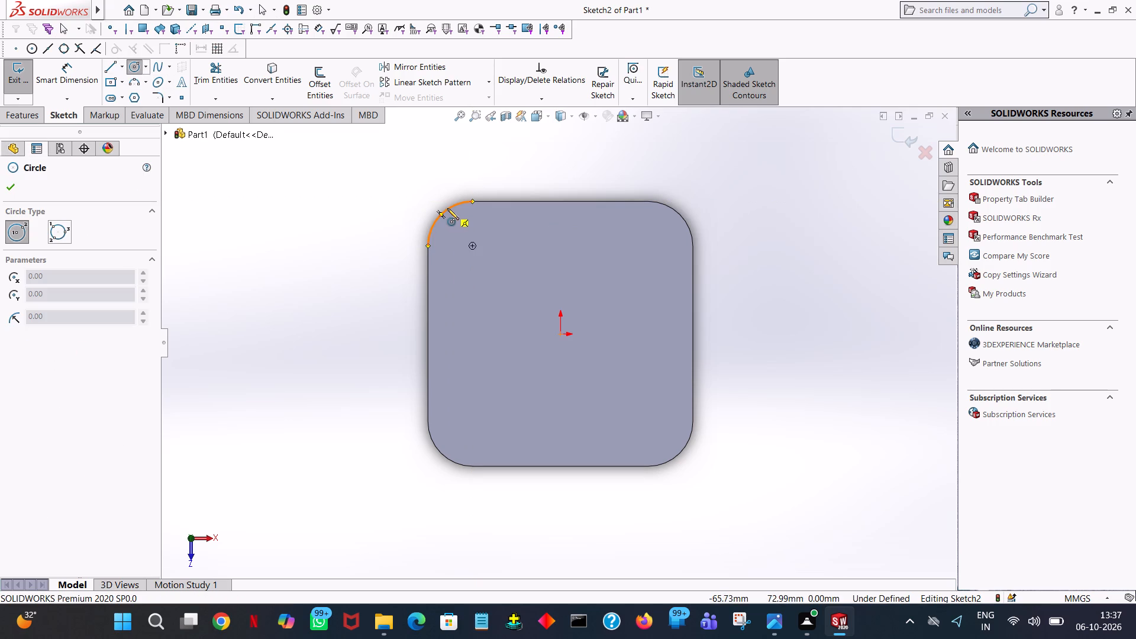
{"action": "left_click", "coordinate": [472, 246]}
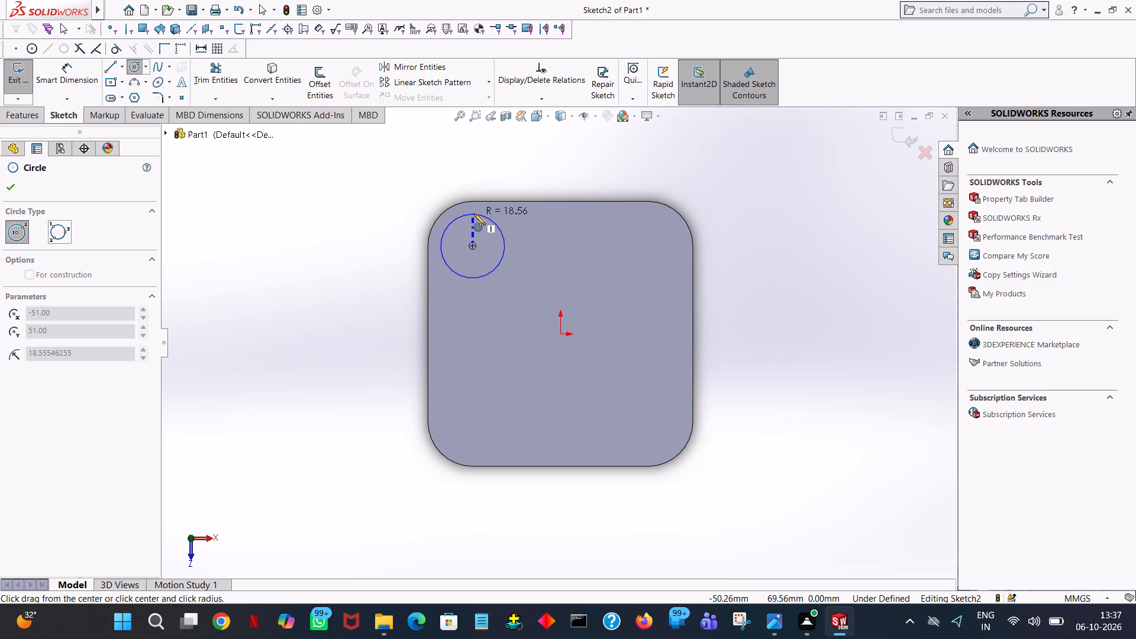
{"action": "left_click", "coordinate": [474, 214]}
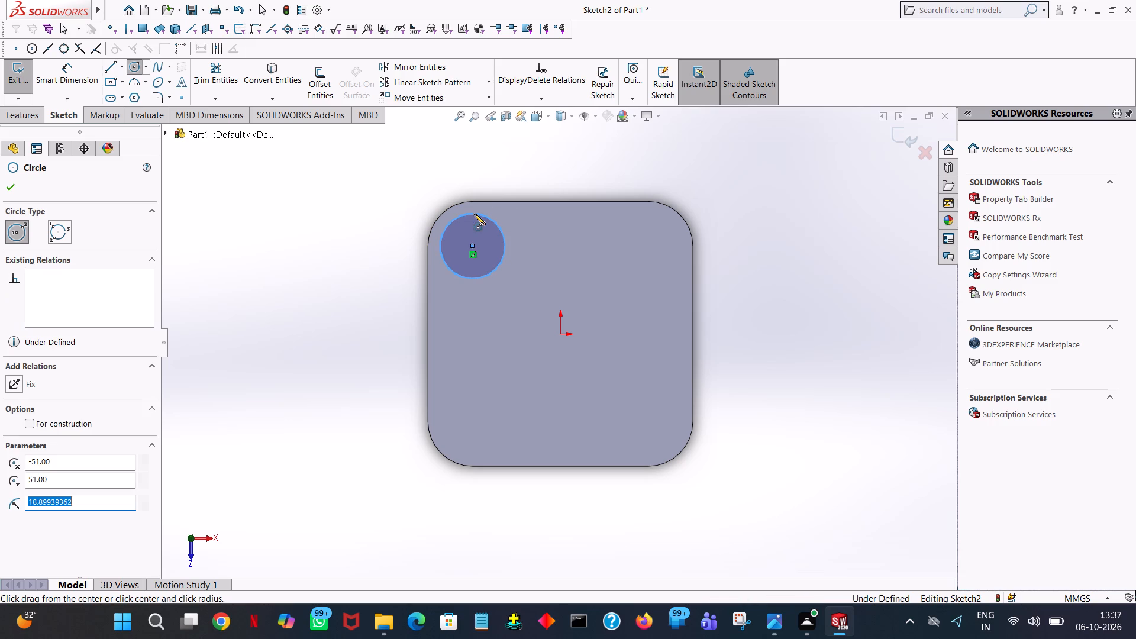
{"action": "type", "text": "10"}
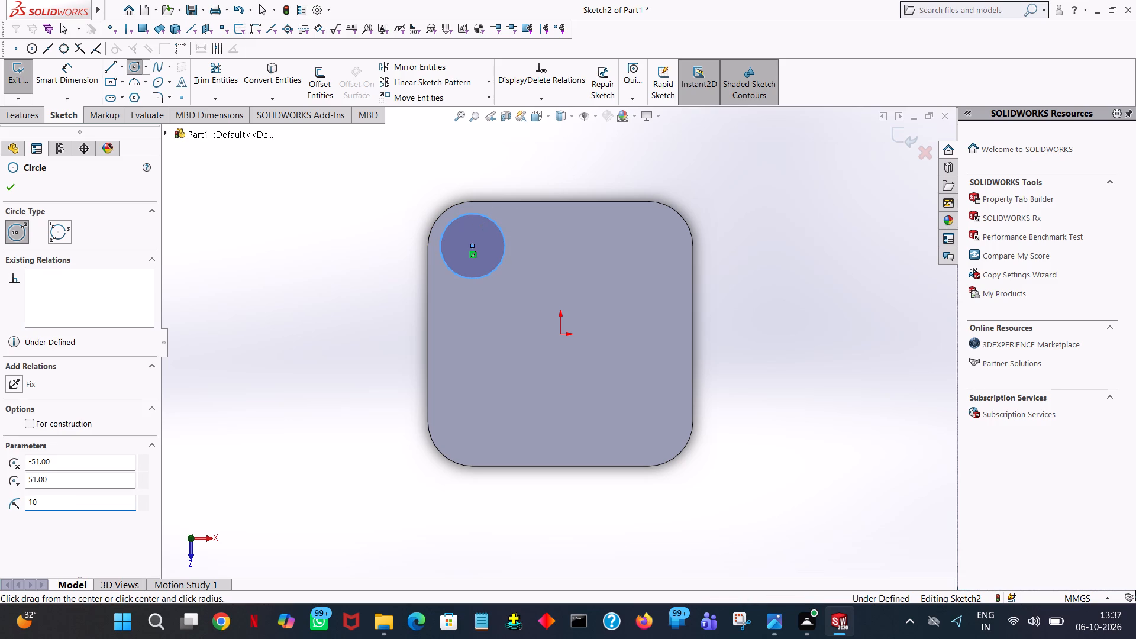
{"action": "key", "text": "Return"}
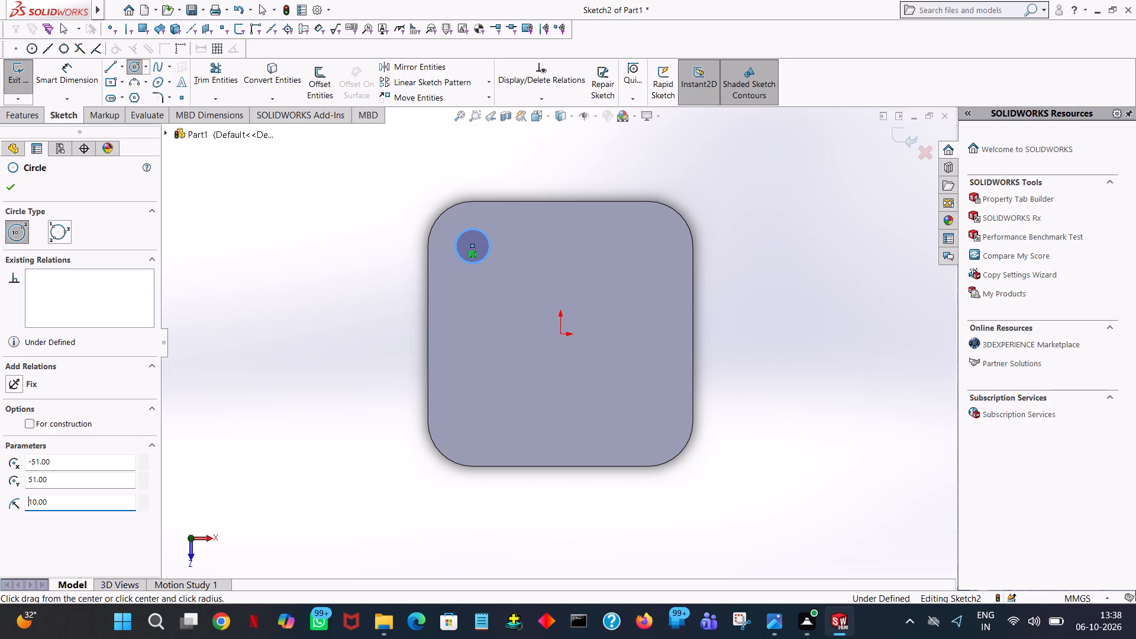
{"action": "left_click", "coordinate": [3, 183]}
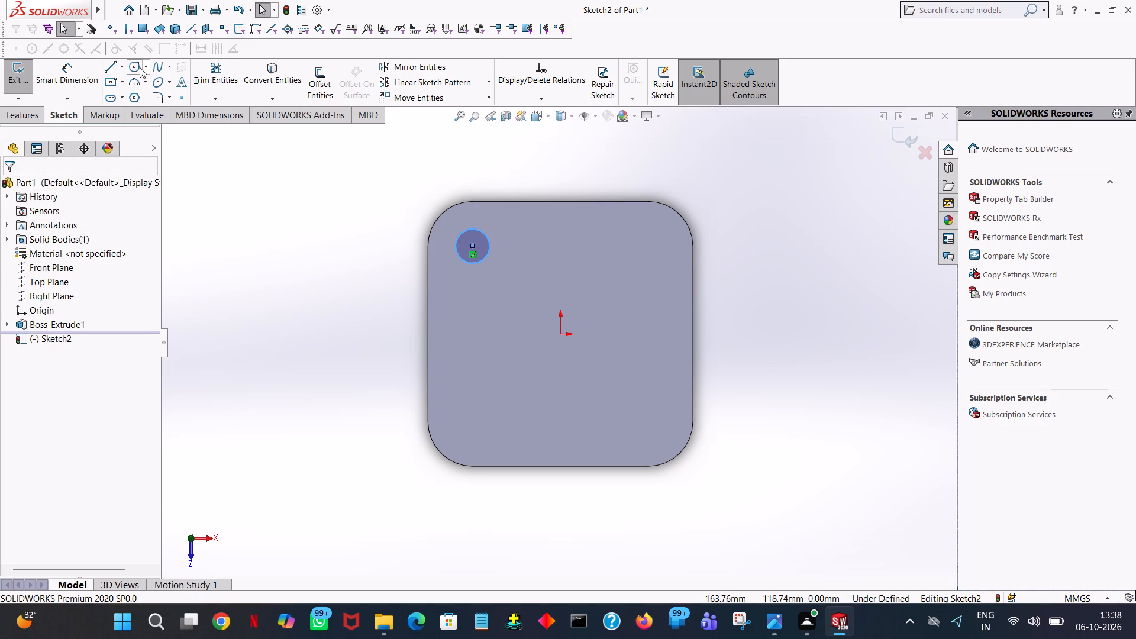
Sketch a circle of 10 mm radius centred on the plate's upper-right corner arc centre.
{"action": "left_click", "coordinate": [131, 64]}
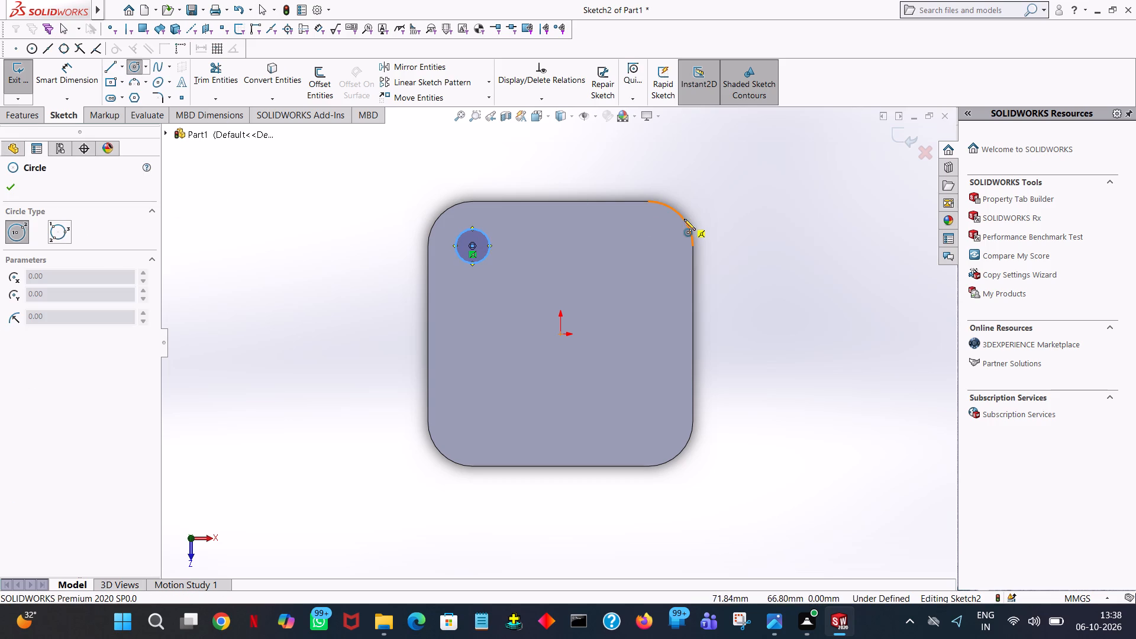
{"action": "left_click", "coordinate": [648, 245]}
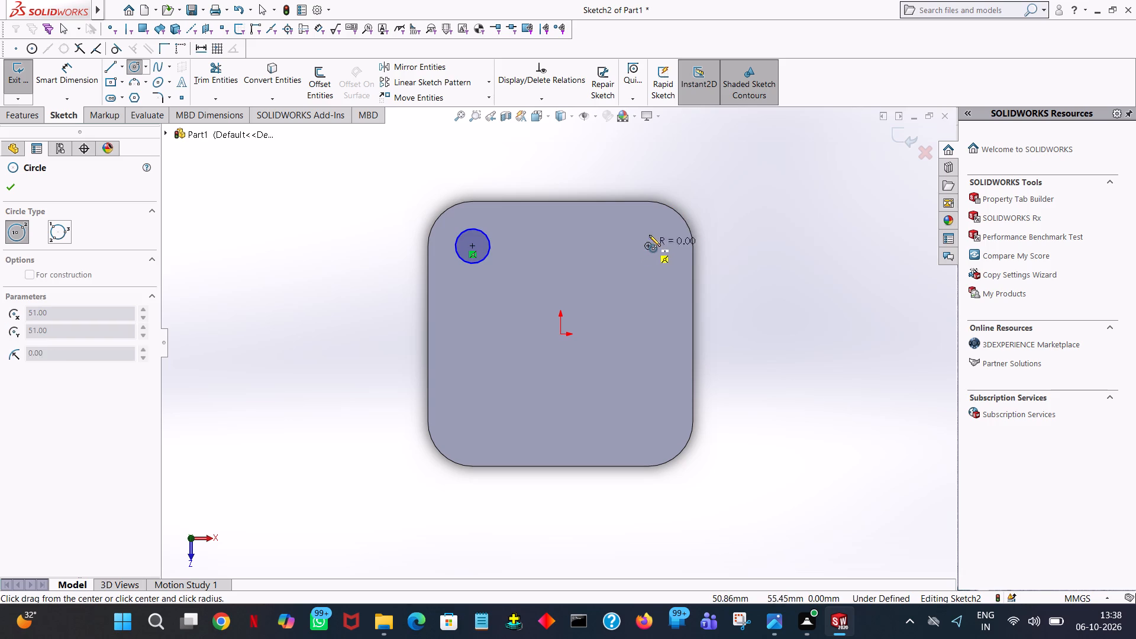
{"action": "left_click", "coordinate": [653, 230]}
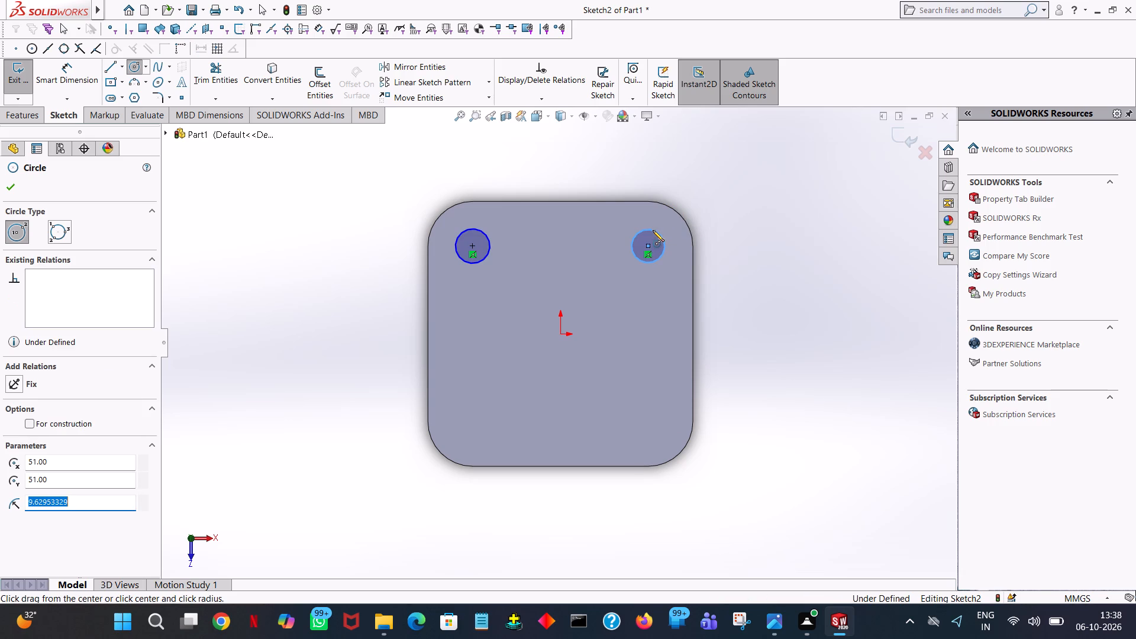
{"action": "type", "text": "10"}
{"action": "key", "text": "Return"}
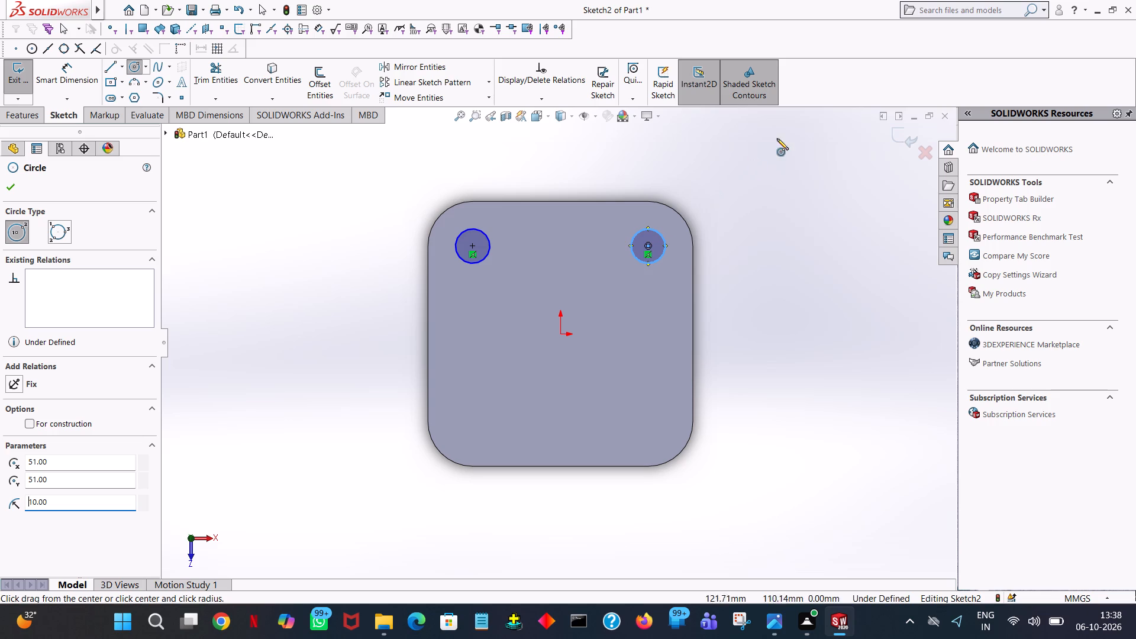
{"action": "left_click", "coordinate": [7, 185]}
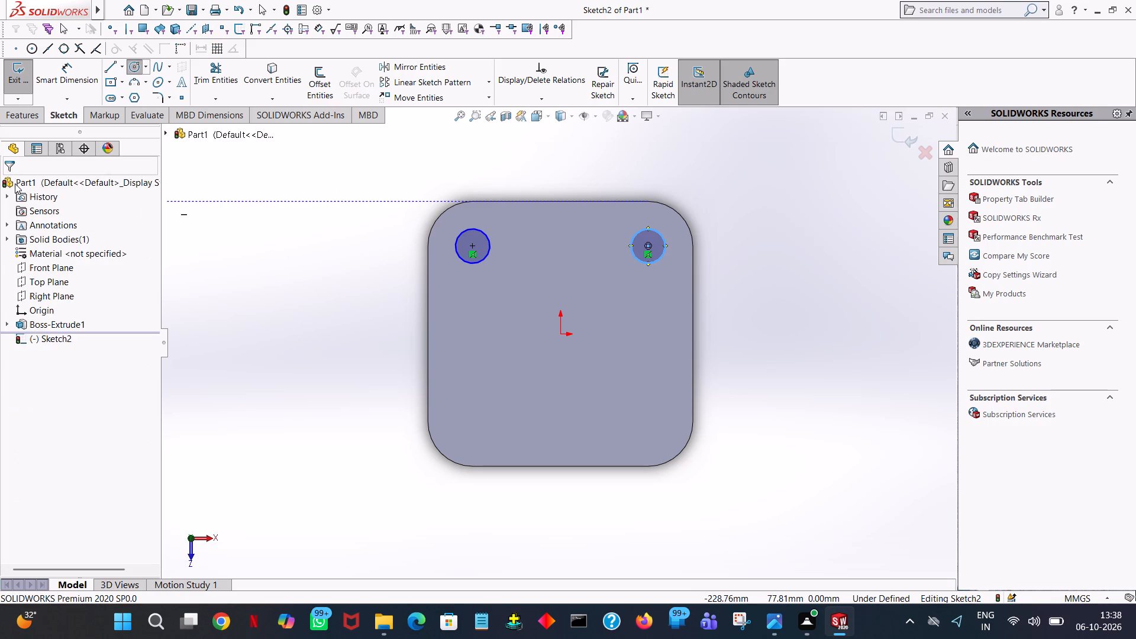
{"action": "left_click", "coordinate": [328, 208]}
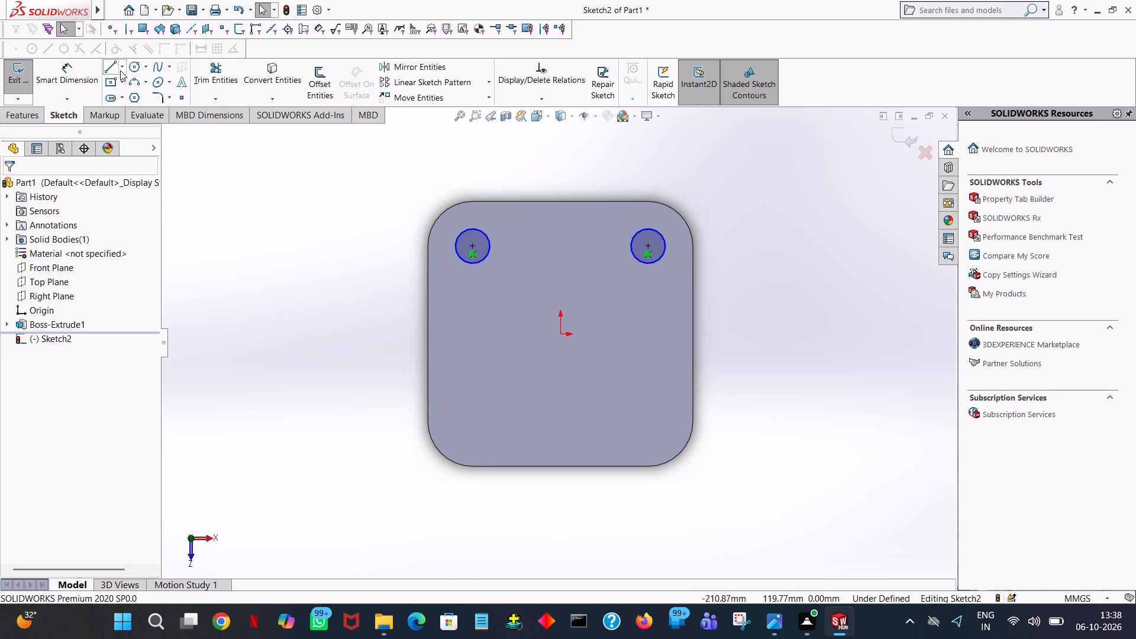
Sketch a circle of 10 mm radius centred on the plate's lower-right corner arc centre.
{"action": "left_click", "coordinate": [134, 67]}
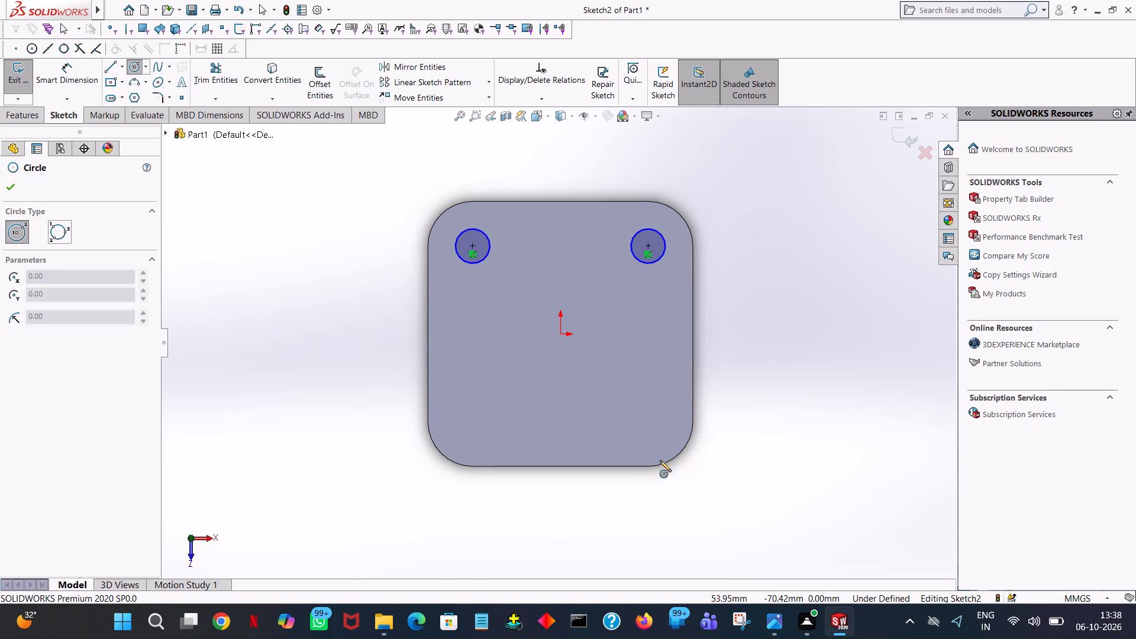
{"action": "left_click", "coordinate": [647, 421]}
{"action": "left_click", "coordinate": [651, 405]}
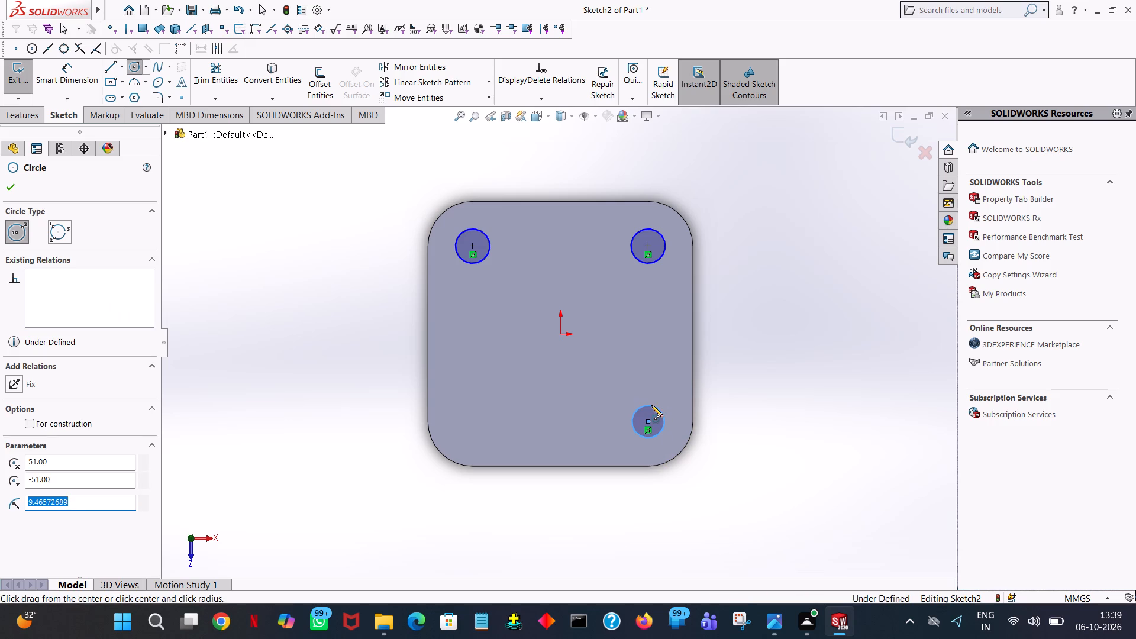
{"action": "type", "text": "10"}
{"action": "key", "text": "Return"}
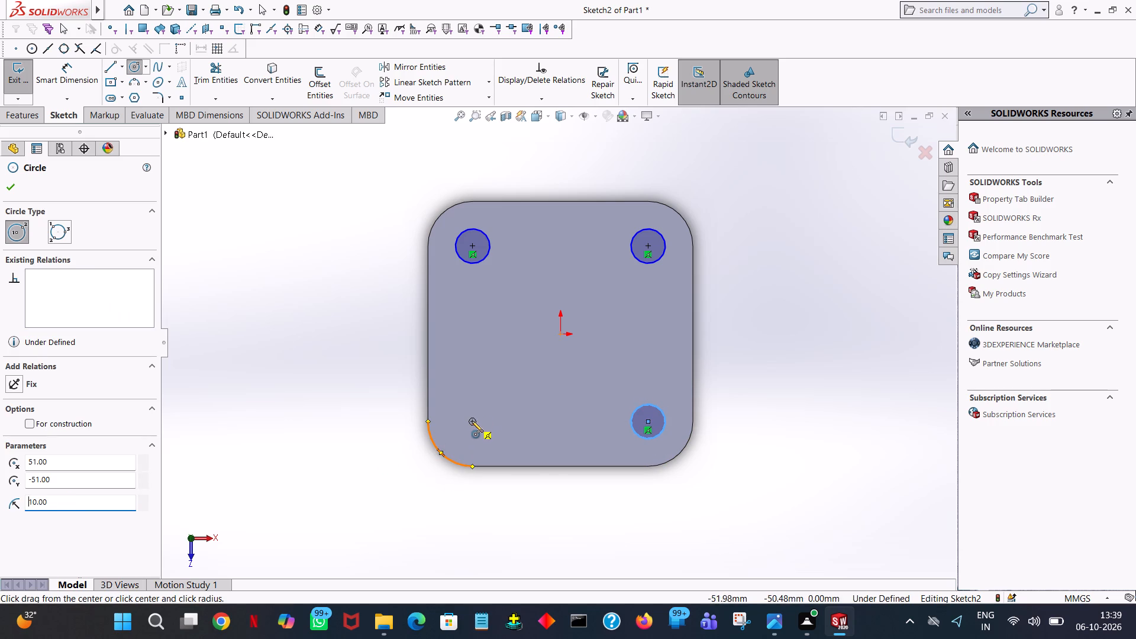
Sketch a circle of 10 mm radius centred on the plate's lower-left corner arc centre and finish the Circle command.
{"action": "left_click", "coordinate": [471, 421]}
{"action": "left_click", "coordinate": [470, 409]}
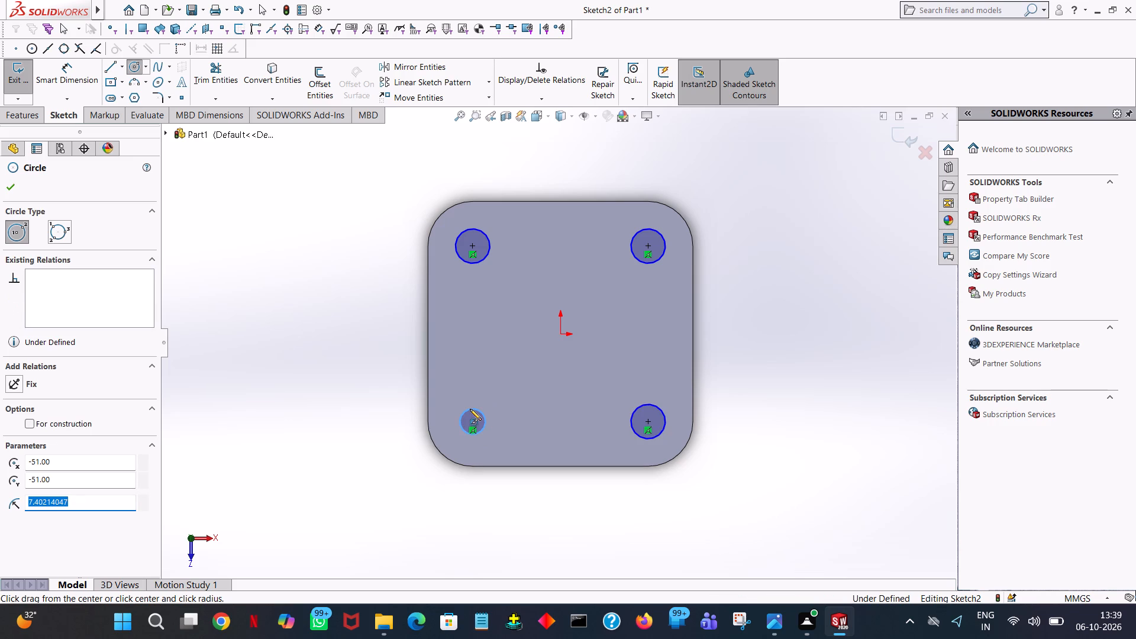
{"action": "type", "text": "10"}
{"action": "key", "text": "Return"}
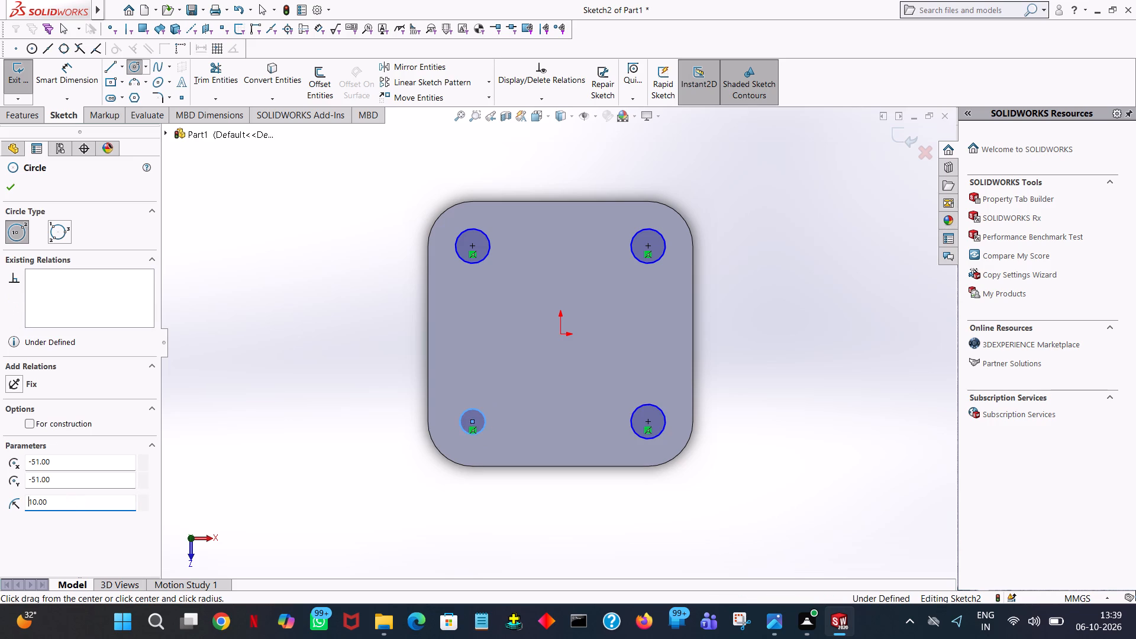
{"action": "left_click", "coordinate": [9, 185]}
{"action": "left_click", "coordinate": [266, 244]}
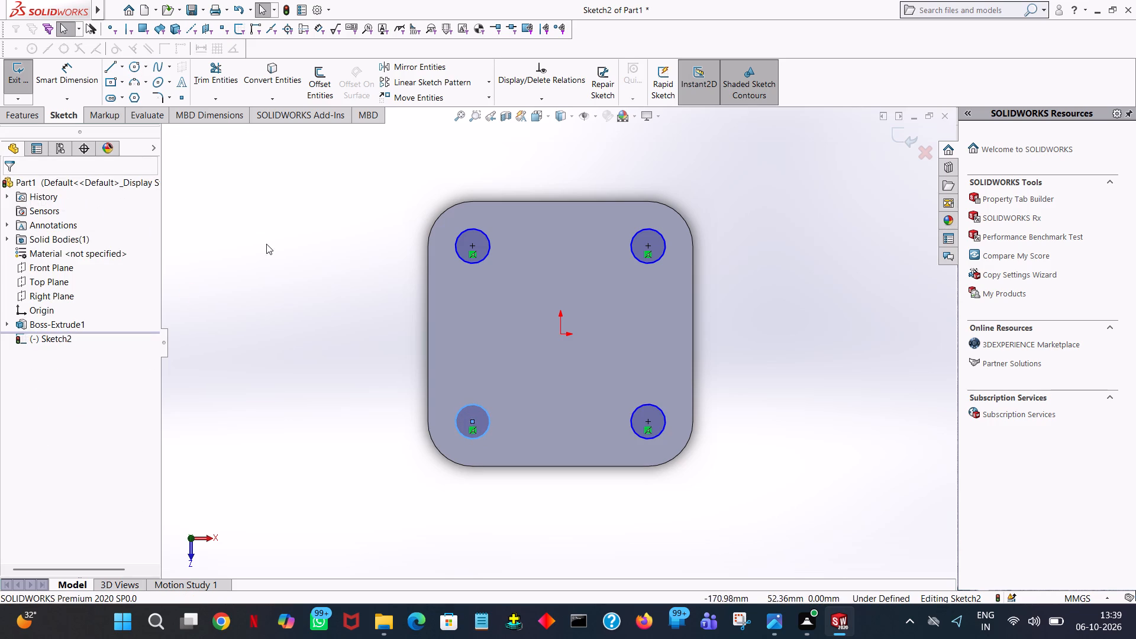
Add diameter dimensions to the two upper corner circles, placing them outside the plate.
{"action": "left_click", "coordinate": [79, 75]}
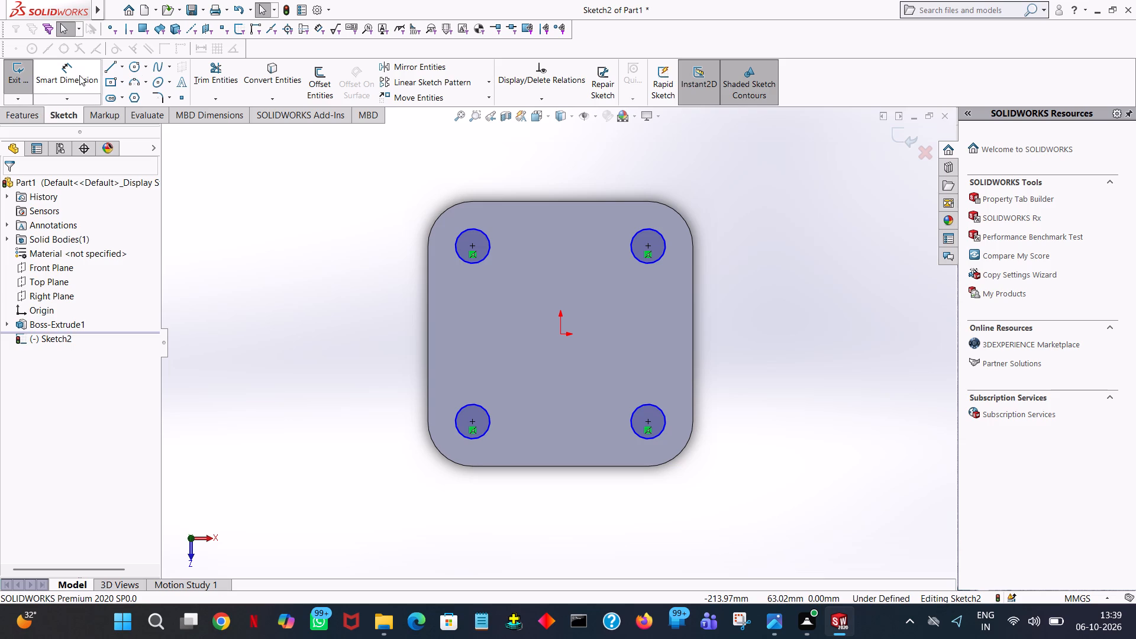
{"action": "left_click", "coordinate": [461, 233]}
{"action": "left_click", "coordinate": [411, 186]}
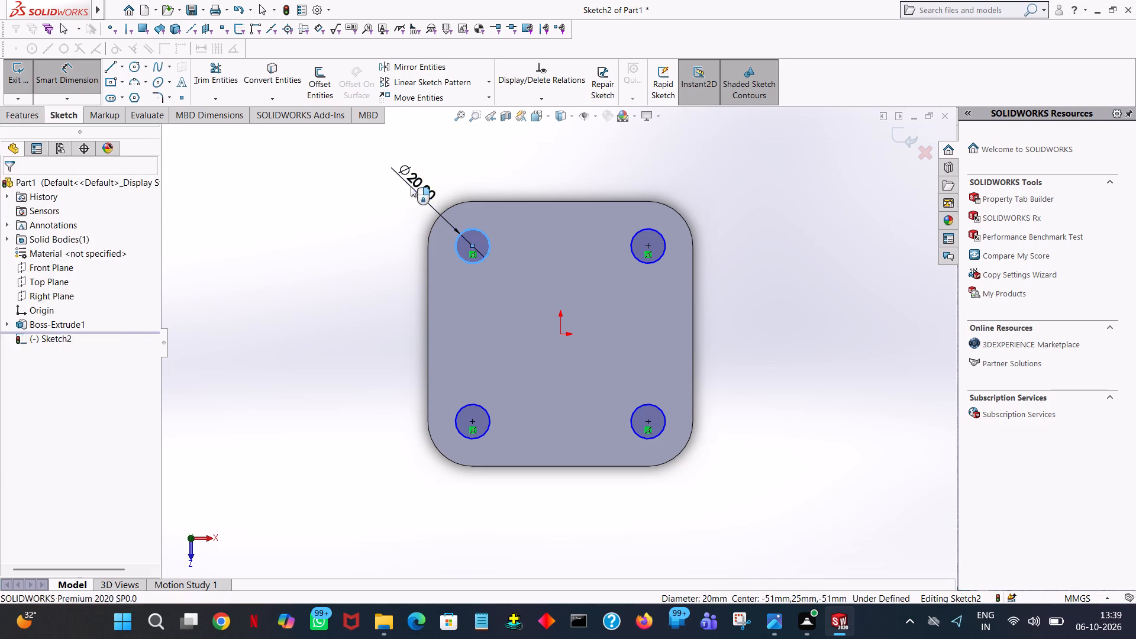
{"action": "left_click", "coordinate": [358, 175]}
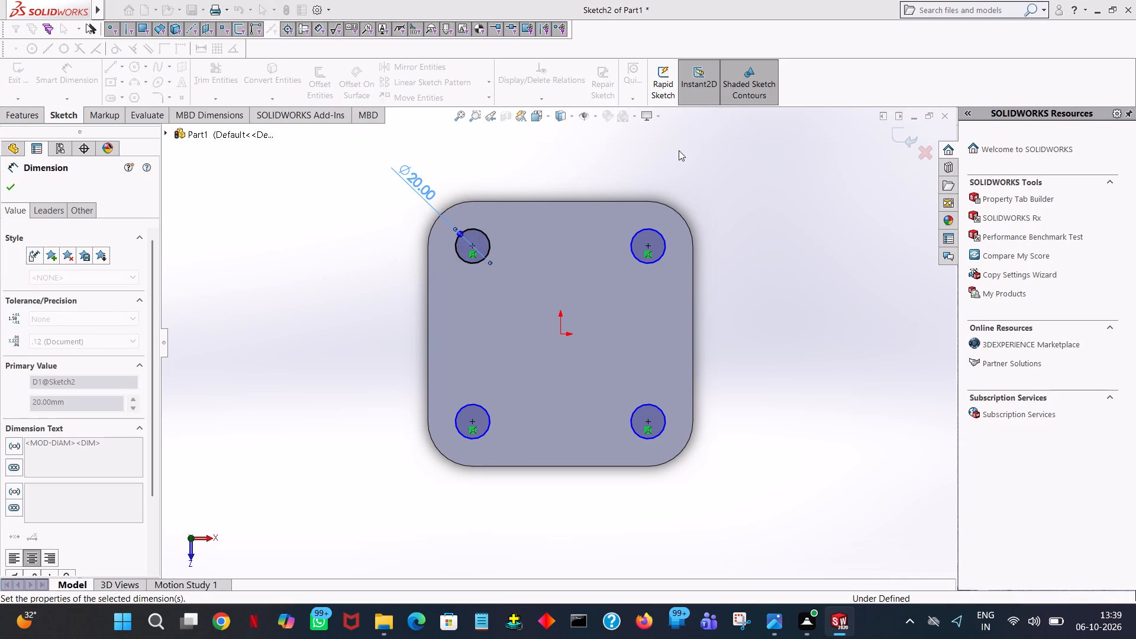
{"action": "left_click", "coordinate": [679, 150]}
{"action": "left_click", "coordinate": [653, 233]}
{"action": "left_click", "coordinate": [751, 206]}
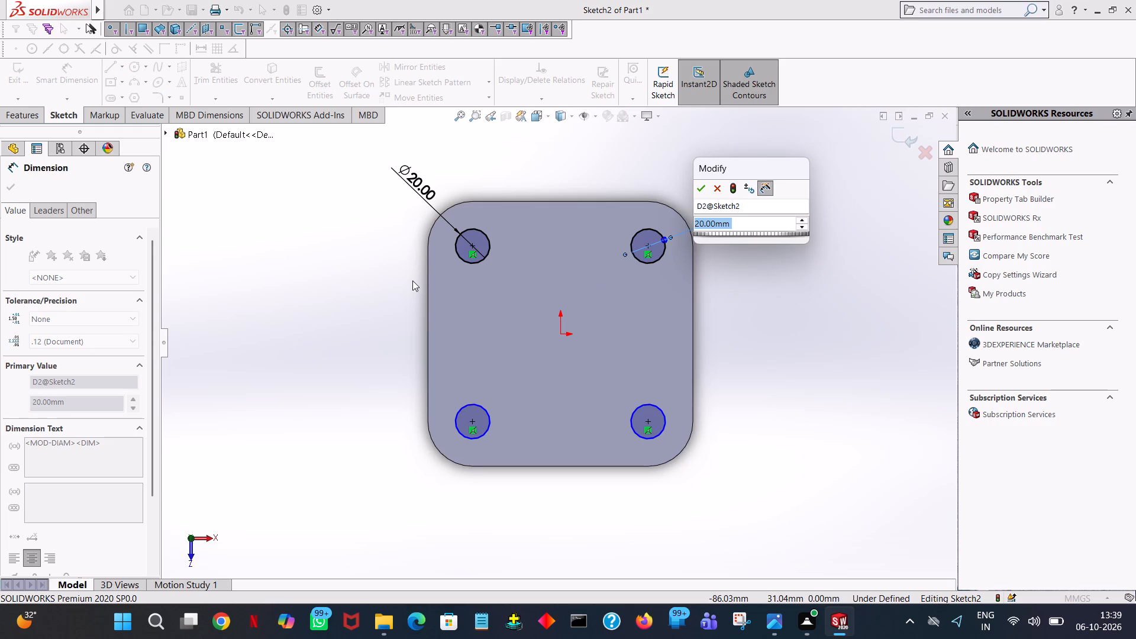
{"action": "left_click", "coordinate": [702, 182]}
{"action": "left_click", "coordinate": [611, 170]}
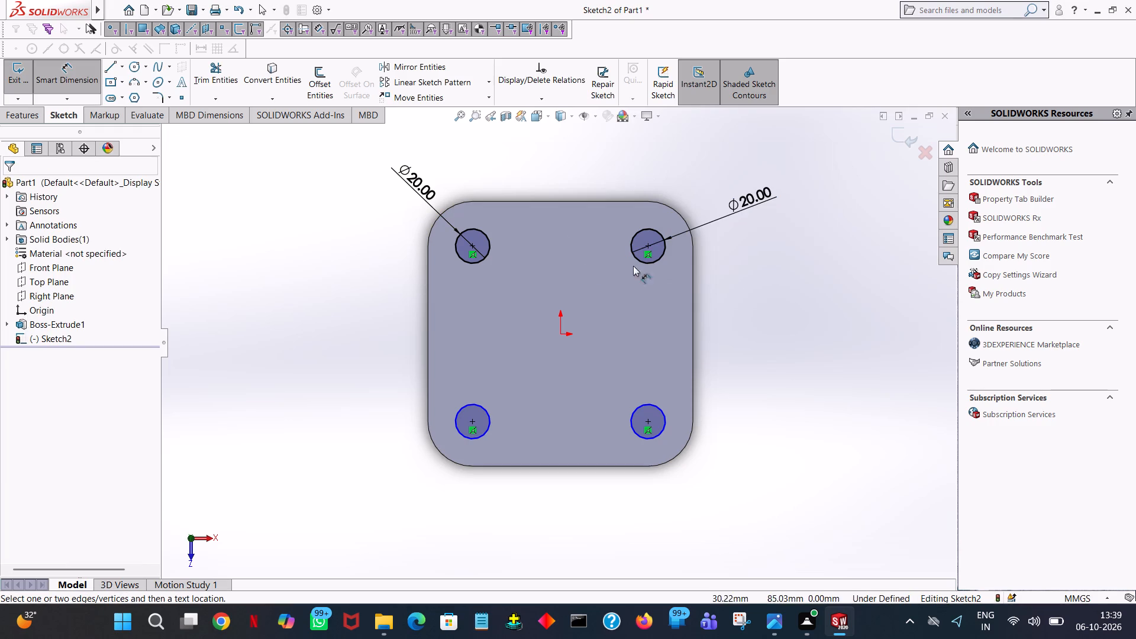
Add diameter dimensions to the two lower corner circles, placing them outside the plate.
{"action": "left_click", "coordinate": [652, 406]}
{"action": "left_click", "coordinate": [731, 380]}
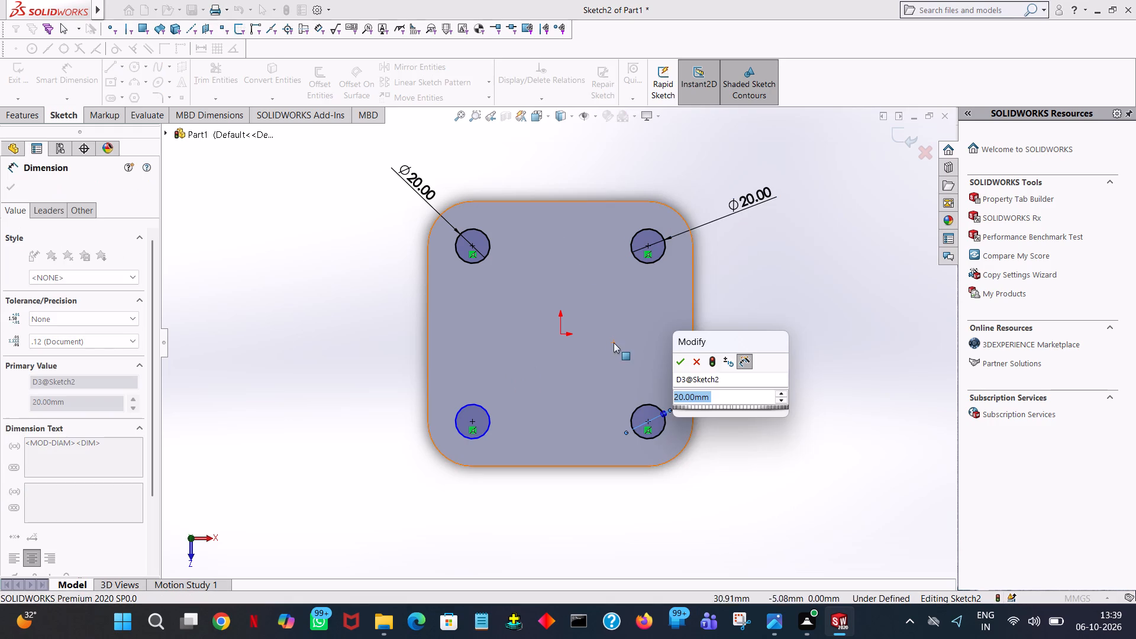
{"action": "left_click", "coordinate": [668, 357]}
{"action": "left_click", "coordinate": [679, 360]}
{"action": "left_click", "coordinate": [807, 293]}
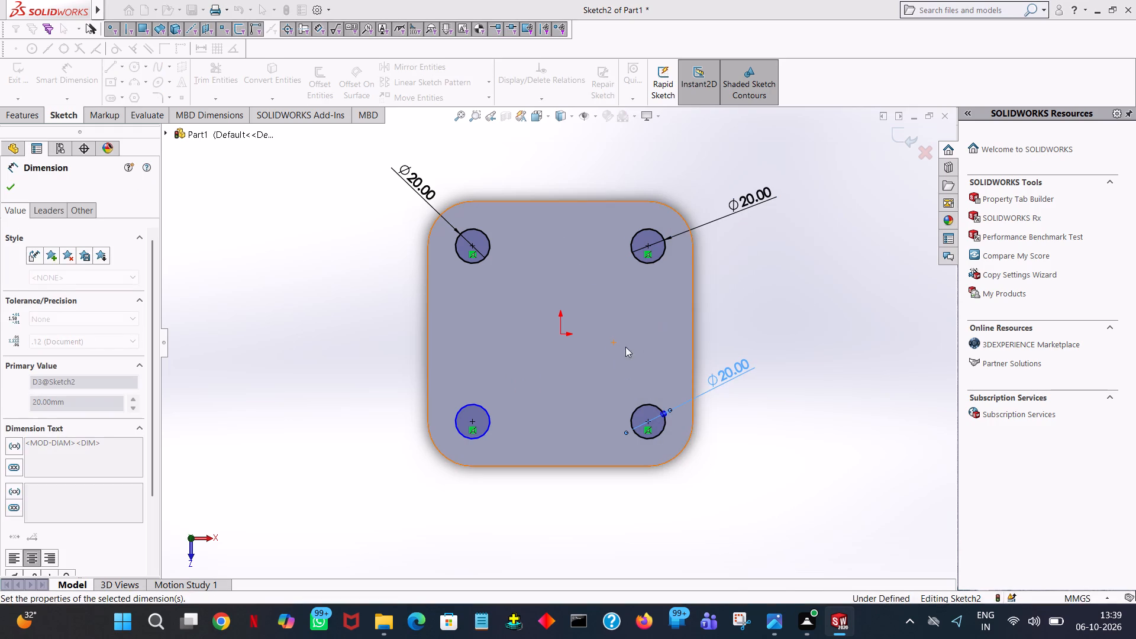
{"action": "left_click", "coordinate": [473, 403]}
{"action": "left_click", "coordinate": [320, 347]}
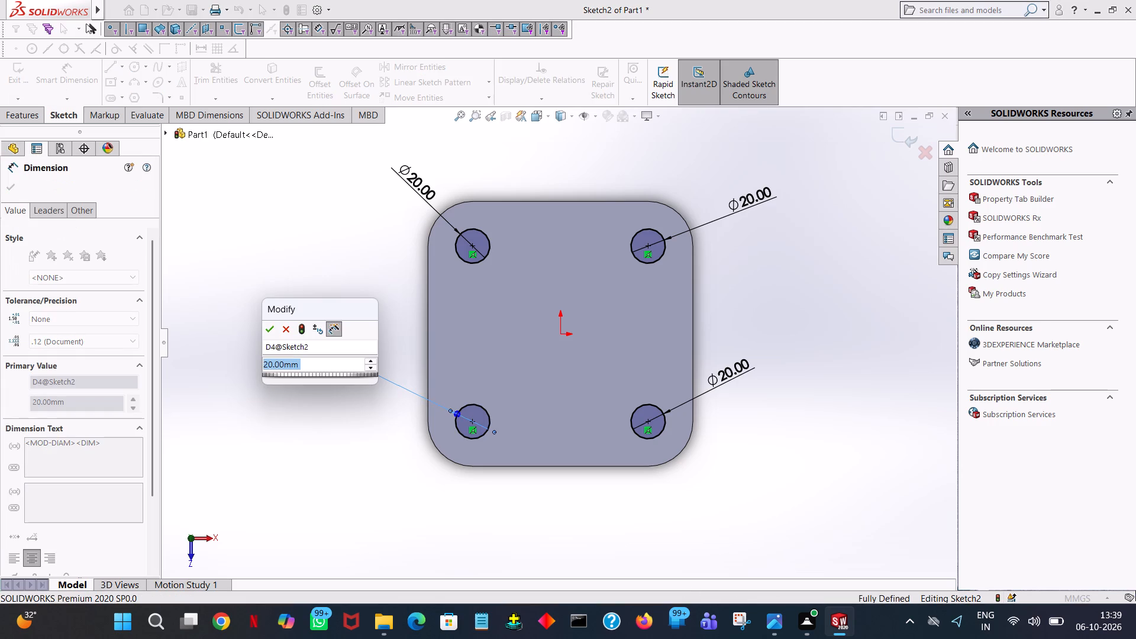
{"action": "left_click", "coordinate": [273, 325]}
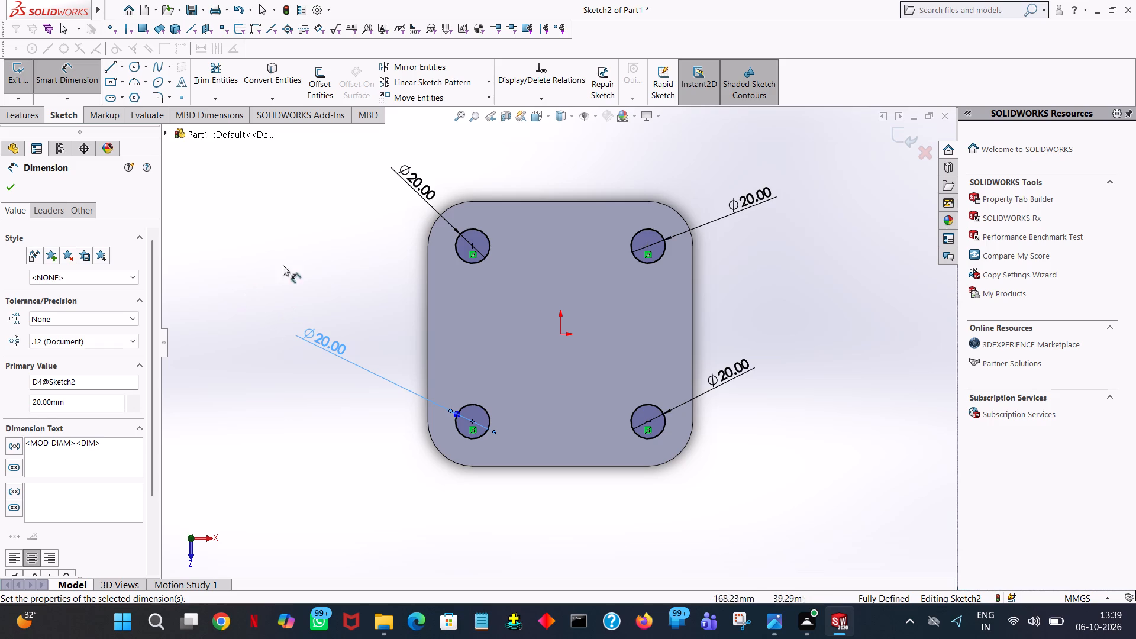
{"action": "left_click", "coordinate": [300, 262]}
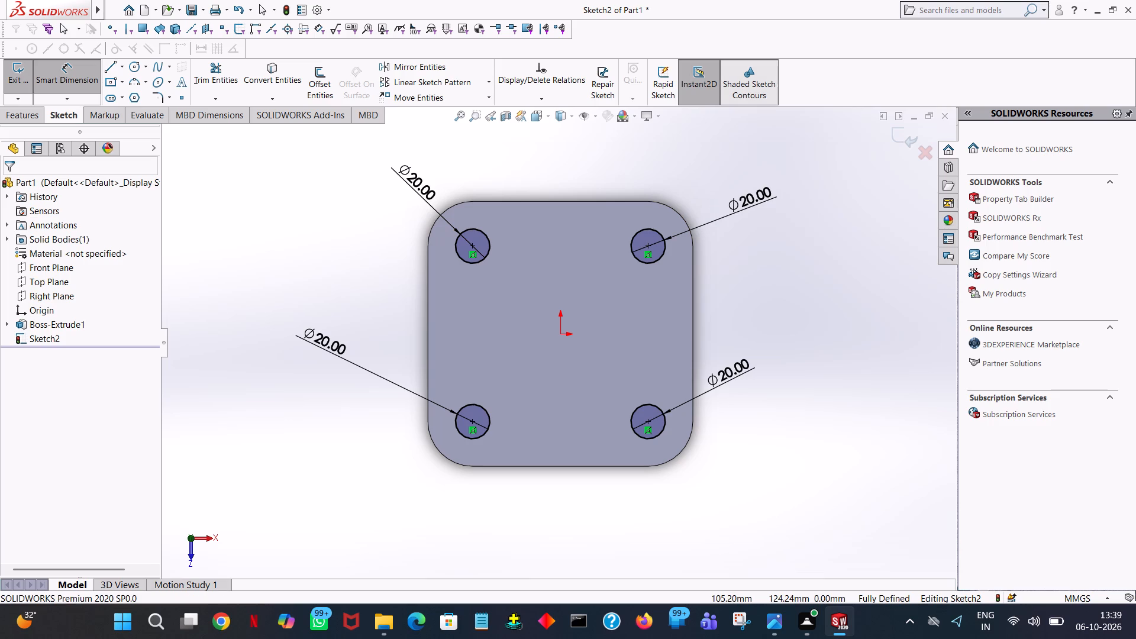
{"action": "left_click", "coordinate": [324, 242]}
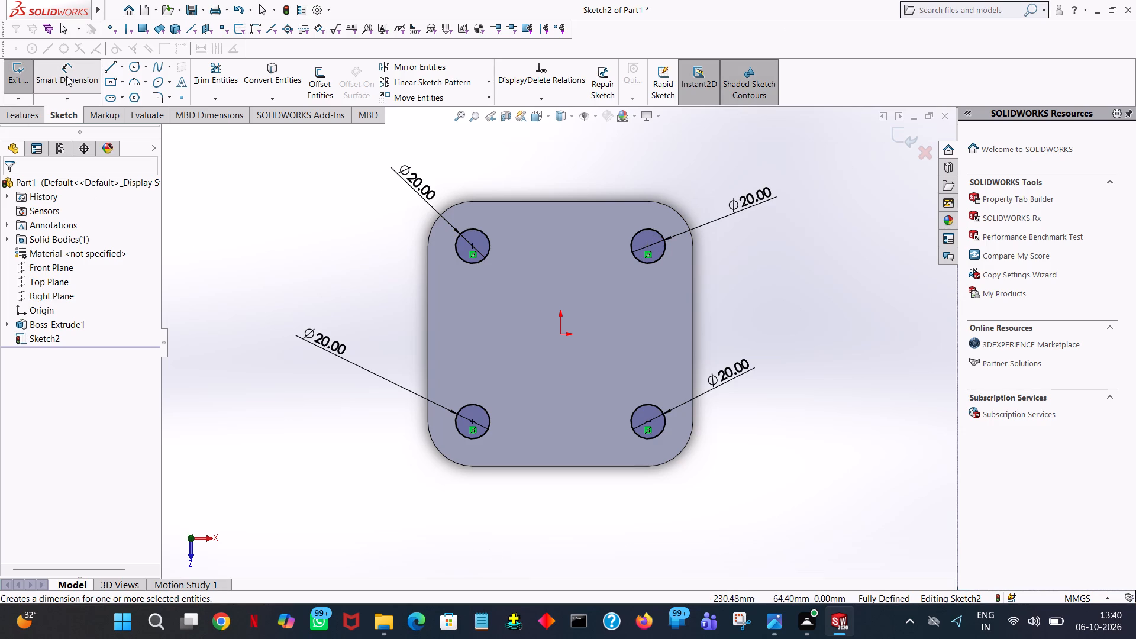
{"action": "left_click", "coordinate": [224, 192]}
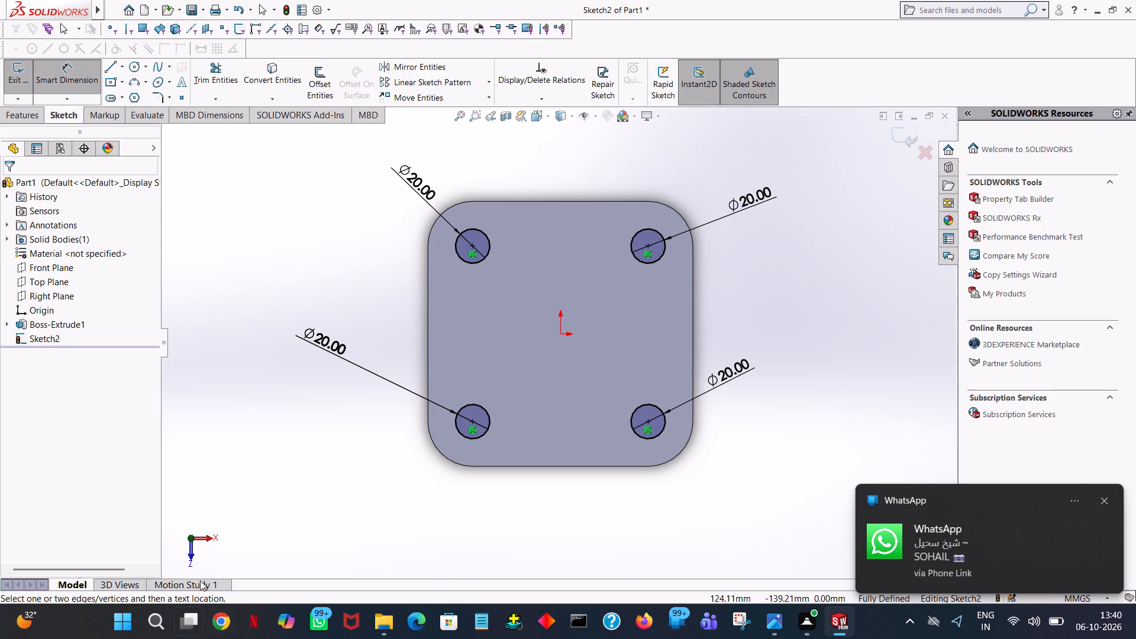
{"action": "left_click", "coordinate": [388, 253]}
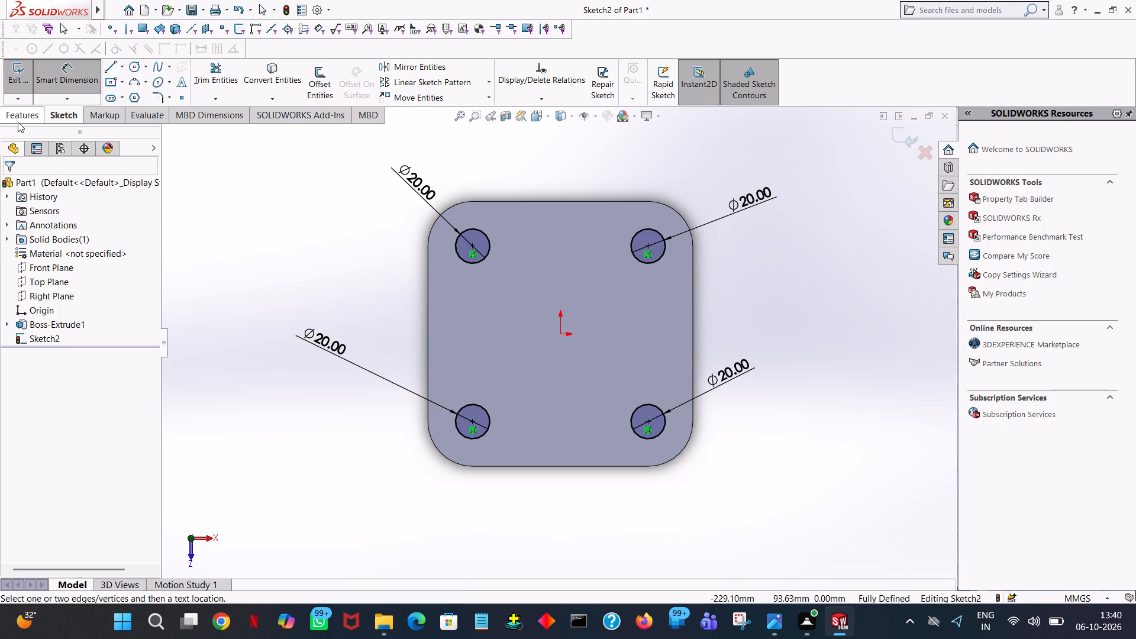
Cut-extrude the four corner circles through the plate with a blind depth of 112 mm.
{"action": "left_click", "coordinate": [18, 122]}
{"action": "left_click", "coordinate": [214, 77]}
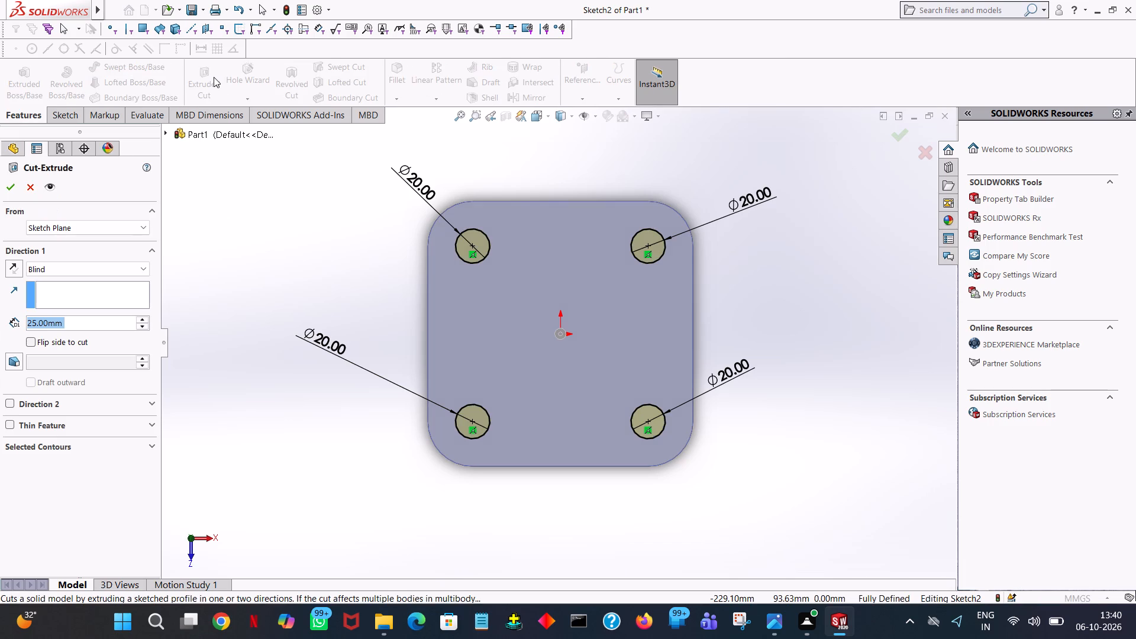
{"action": "middle_click_drag", "start_coordinate": [761, 418], "coordinate": [782, 188]}
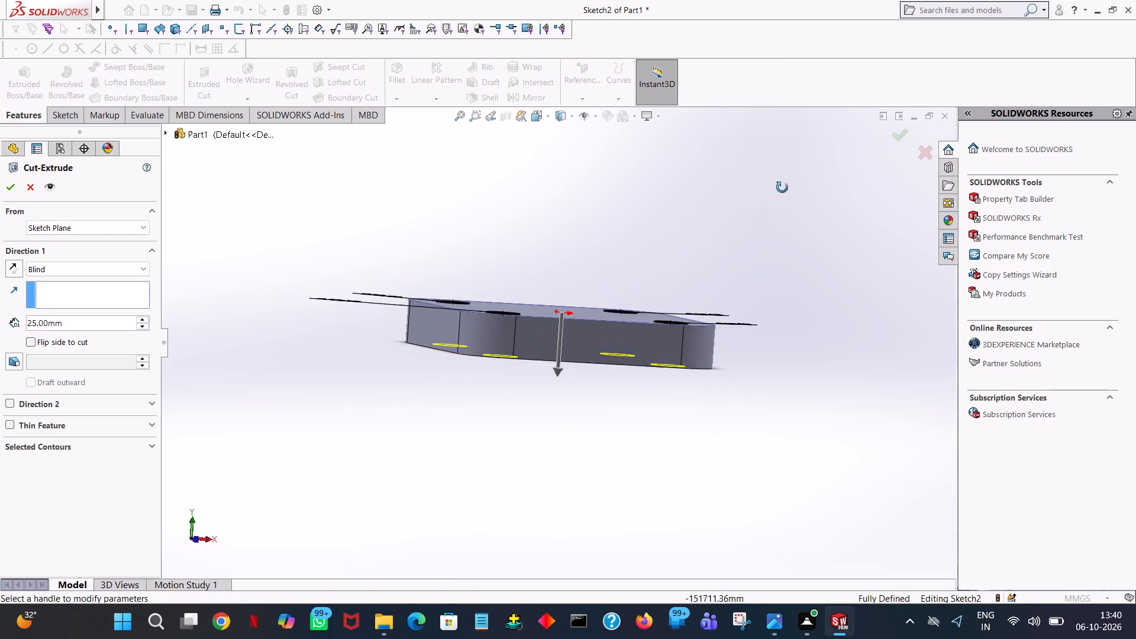
{"action": "middle_click_drag", "start_coordinate": [782, 188], "coordinate": [765, 166]}
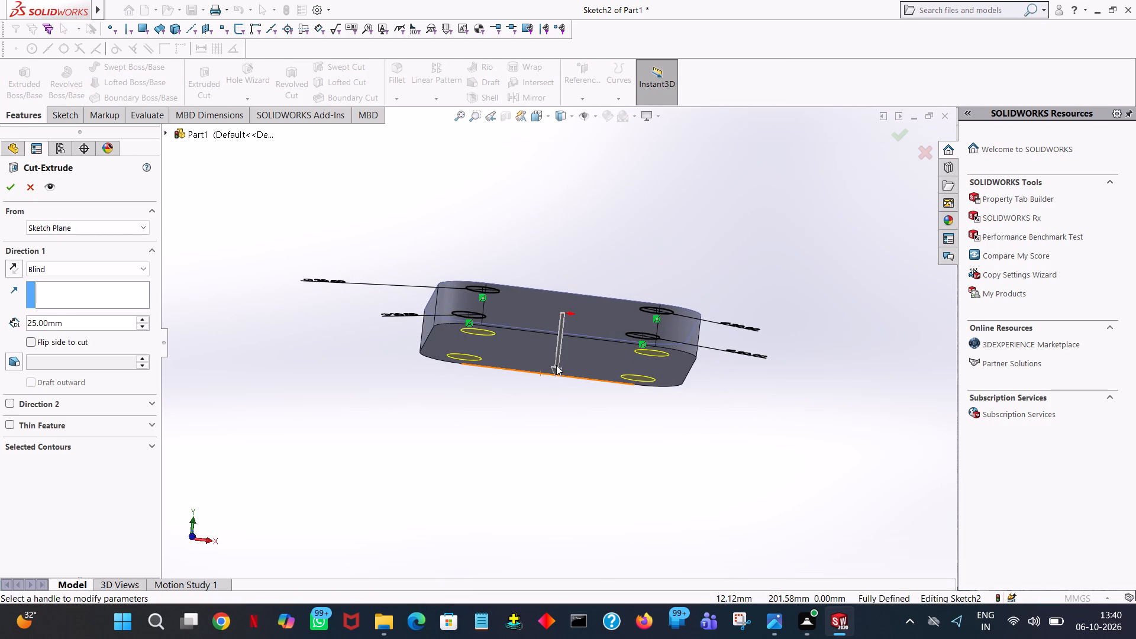
{"action": "left_click_drag", "start_coordinate": [551, 373], "coordinate": [534, 501]}
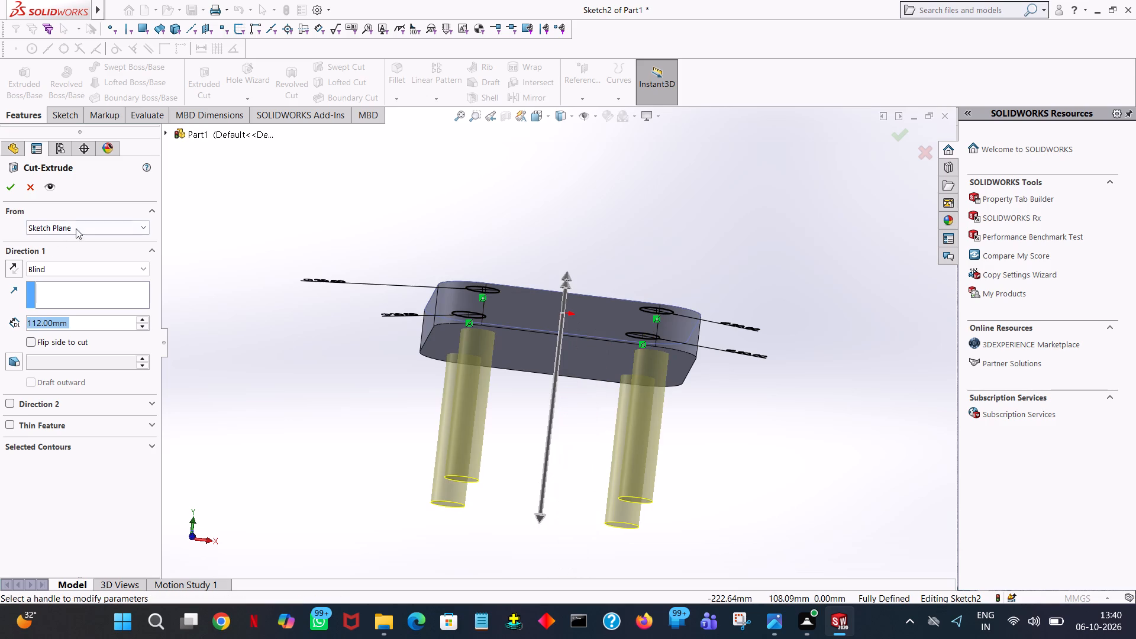
{"action": "left_click", "coordinate": [5, 186]}
Inspect the plate and its four corner holes from several angles.
{"action": "left_click", "coordinate": [485, 202]}
{"action": "middle_click_drag", "start_coordinate": [485, 202], "coordinate": [493, 240]}
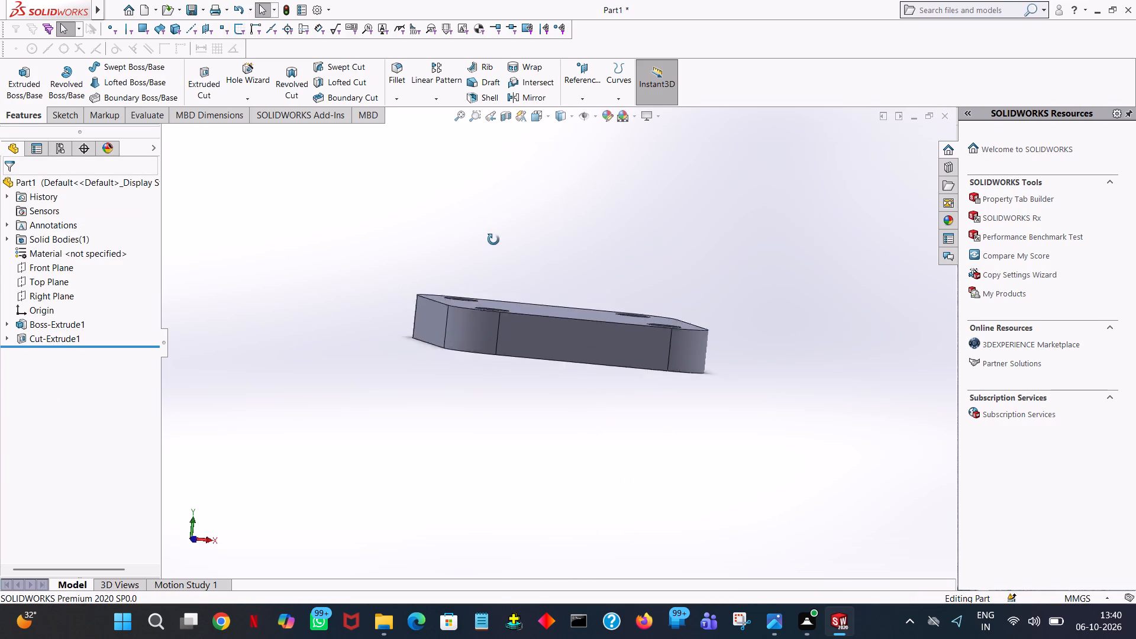
{"action": "middle_click_drag", "start_coordinate": [493, 240], "coordinate": [477, 427]}
{"action": "middle_click_drag", "start_coordinate": [477, 427], "coordinate": [473, 448]}
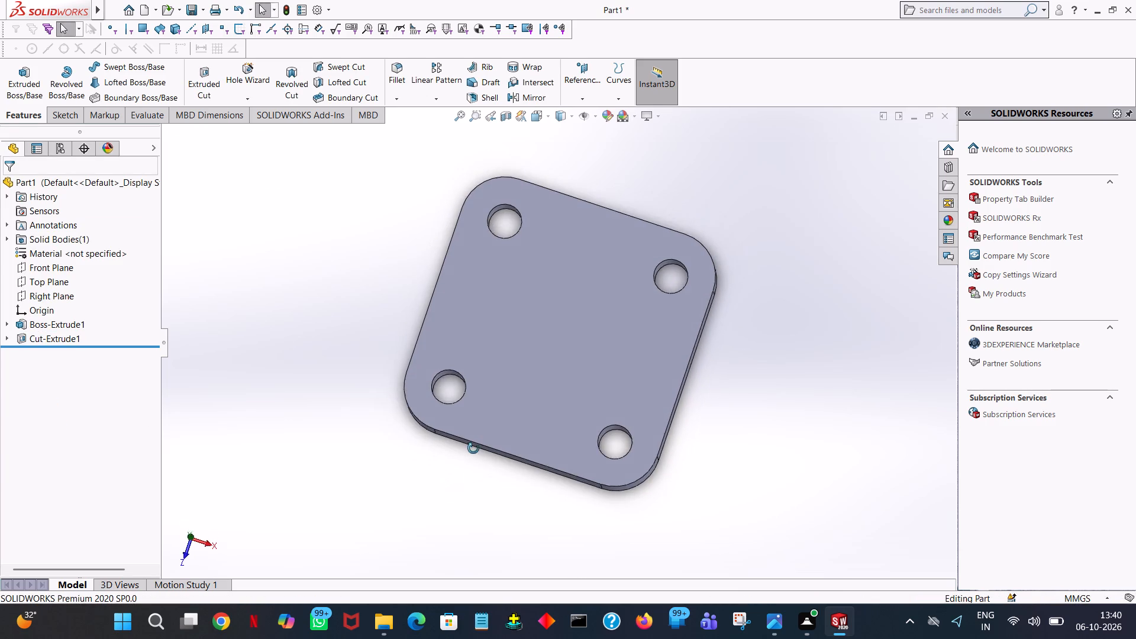
{"action": "middle_click_drag", "start_coordinate": [473, 448], "coordinate": [478, 472]}
{"action": "middle_click_drag", "start_coordinate": [544, 449], "coordinate": [623, 470]}
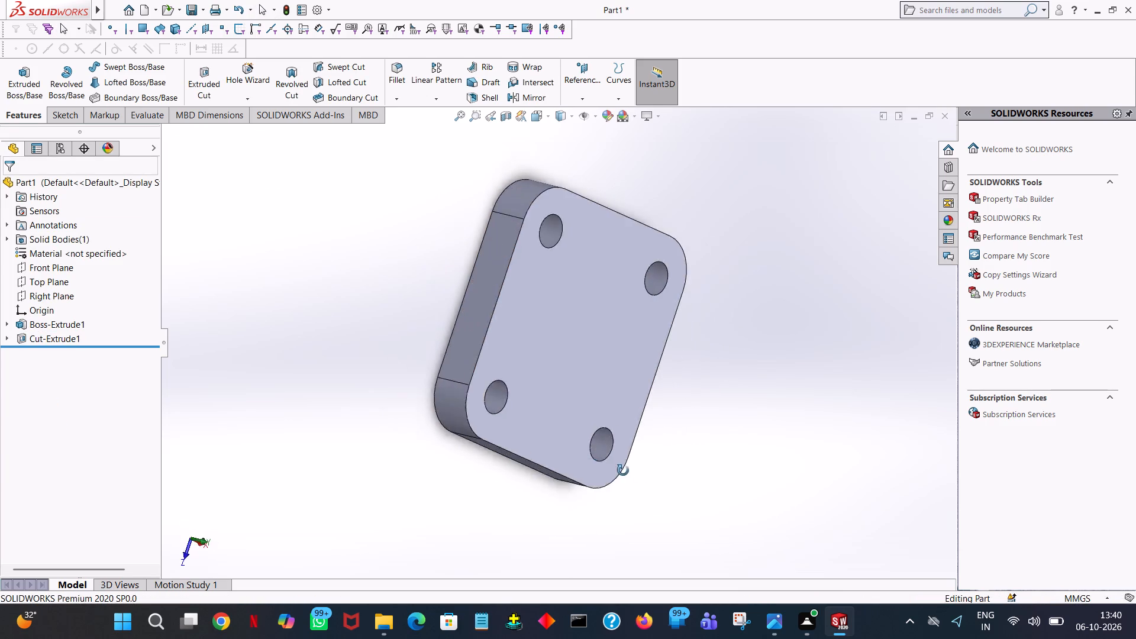
{"action": "middle_click_drag", "start_coordinate": [623, 470], "coordinate": [488, 501]}
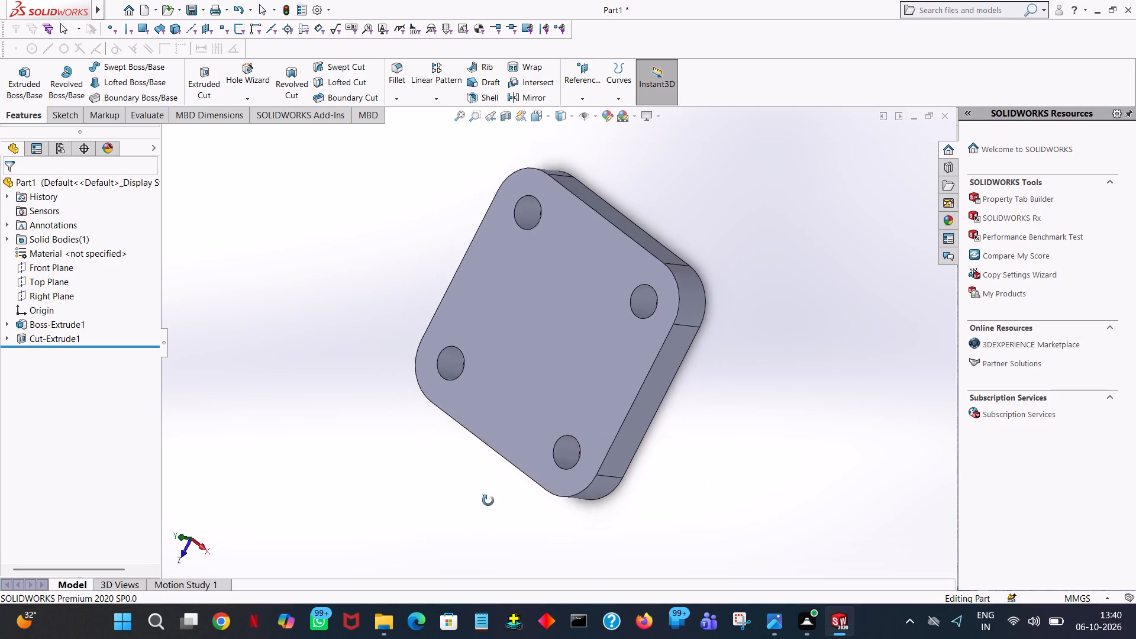
{"action": "middle_click_drag", "start_coordinate": [488, 501], "coordinate": [525, 522]}
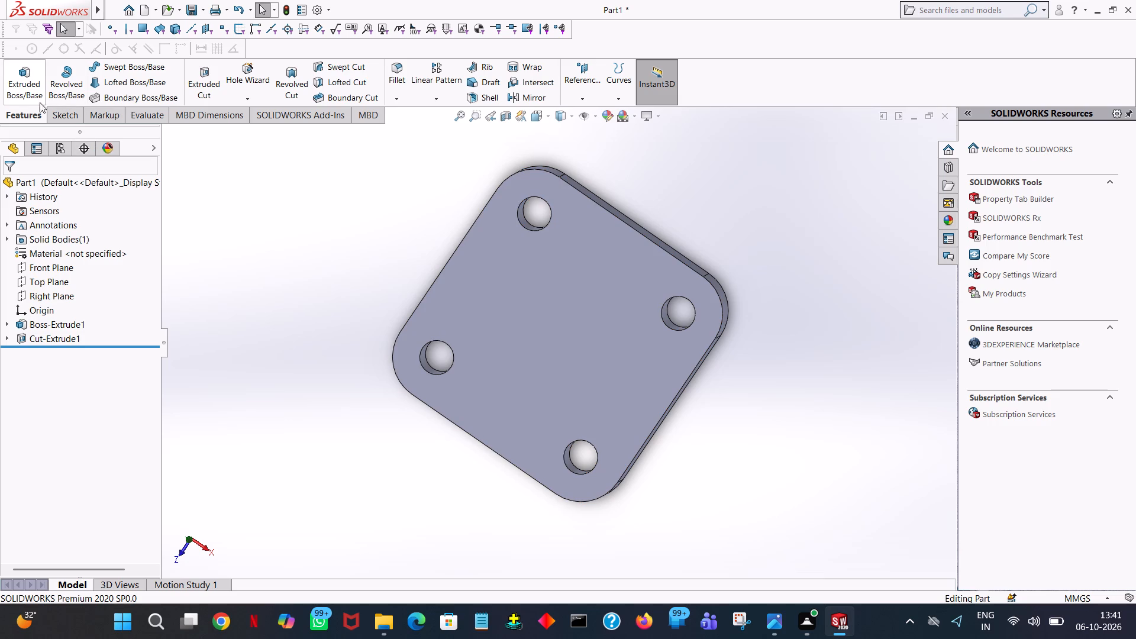
Start an Extruded Boss/Base sketch on the plate's top face.
{"action": "left_click", "coordinate": [26, 96]}
{"action": "left_click", "coordinate": [548, 305]}
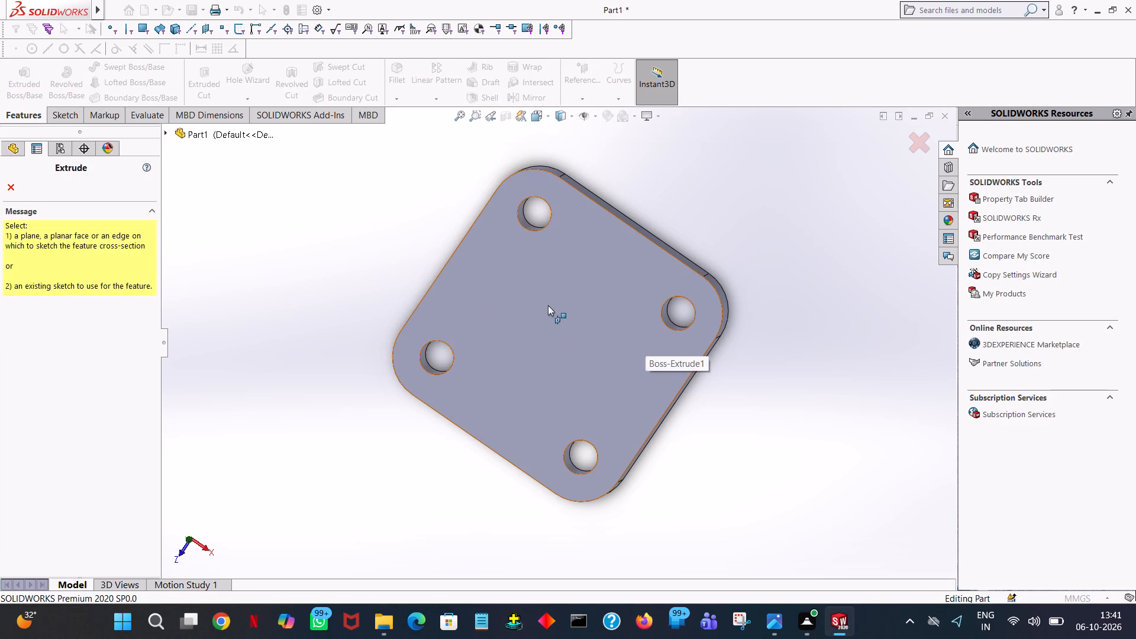
{"action": "left_click", "coordinate": [547, 117]}
{"action": "left_click", "coordinate": [607, 185]}
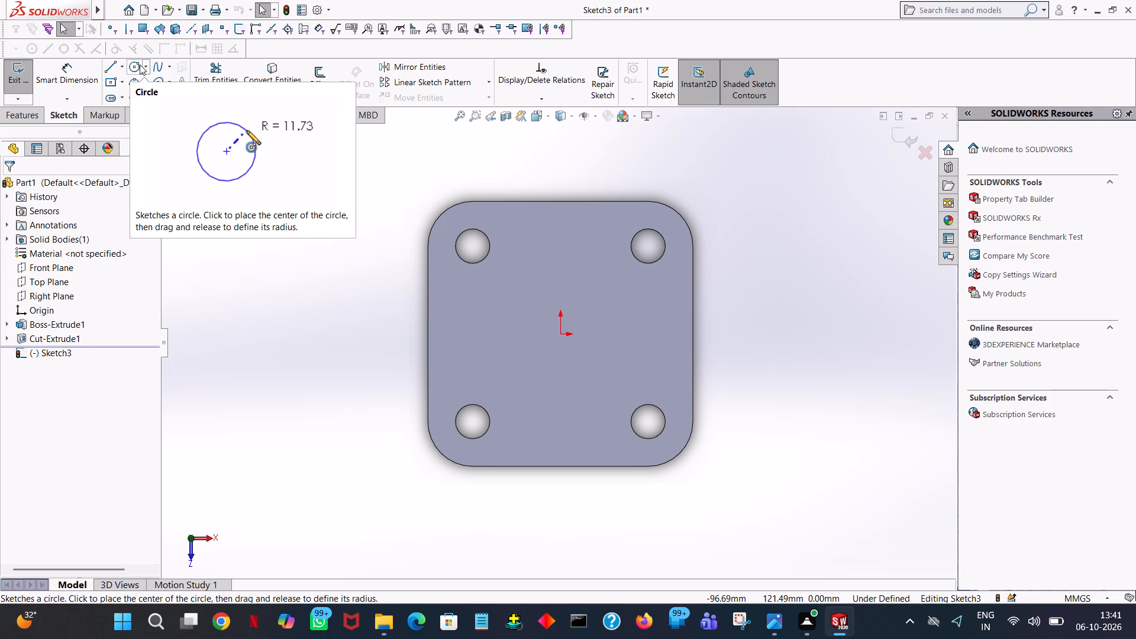
Sketch a vertical line upward from the origin, set its length to 92/2 (46 mm), and finish the Line command.
{"action": "left_click", "coordinate": [136, 65]}
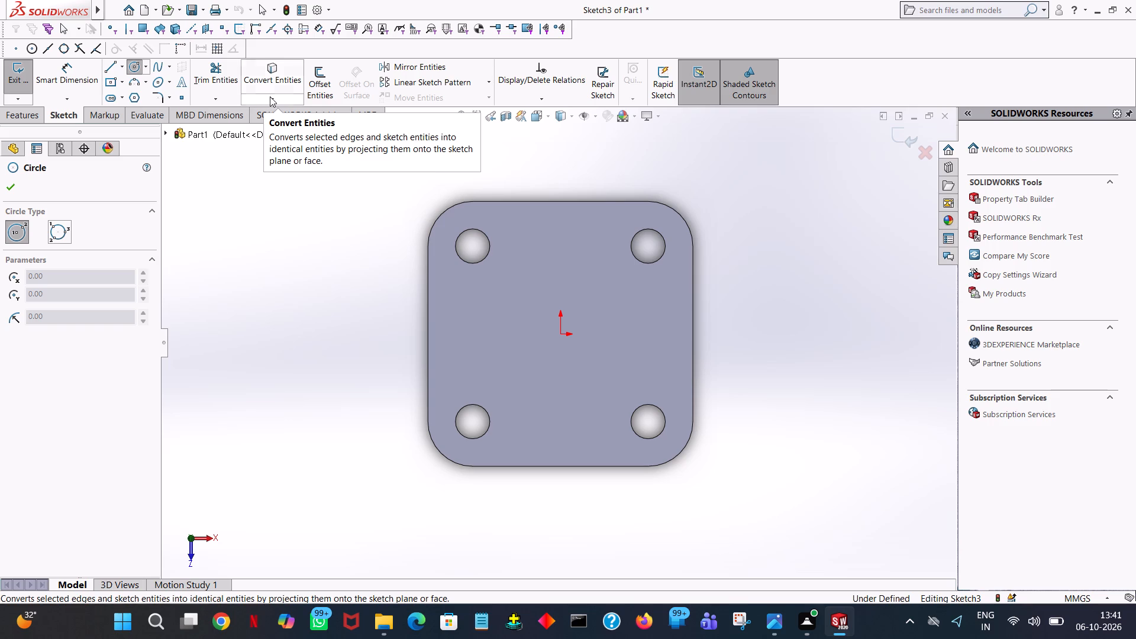
{"action": "left_click", "coordinate": [112, 63]}
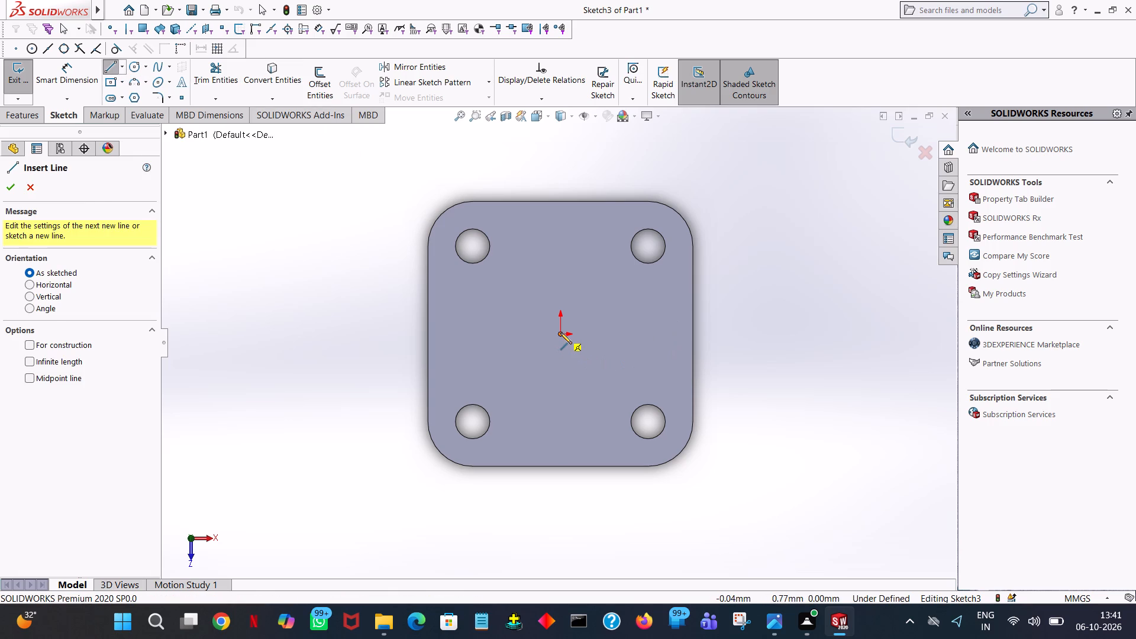
{"action": "left_click", "coordinate": [560, 333]}
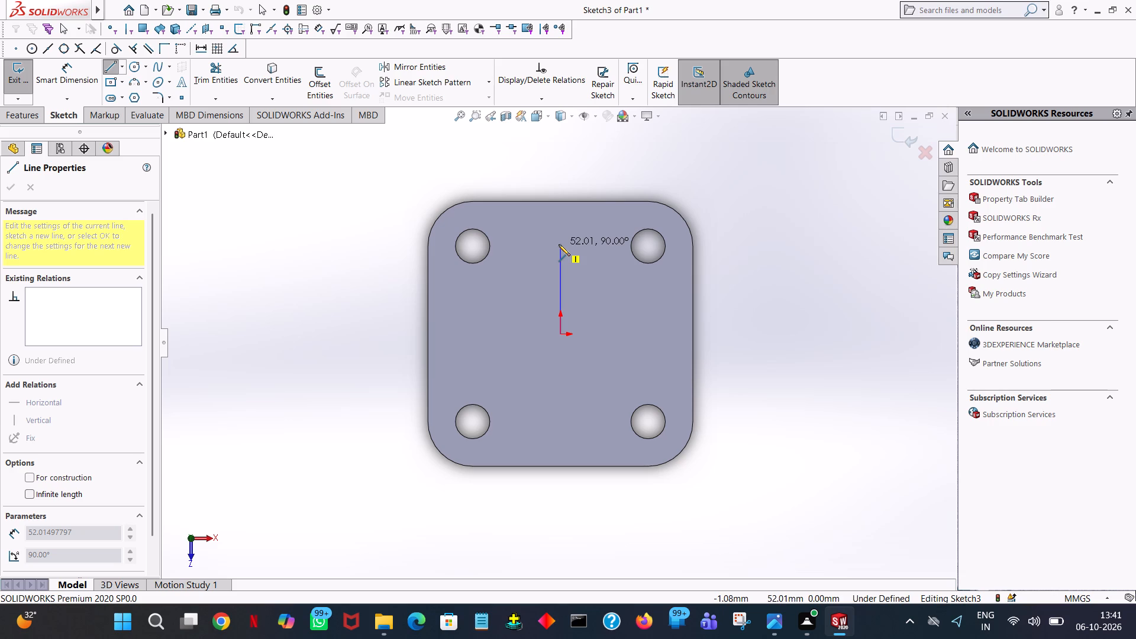
{"action": "left_click", "coordinate": [559, 244]}
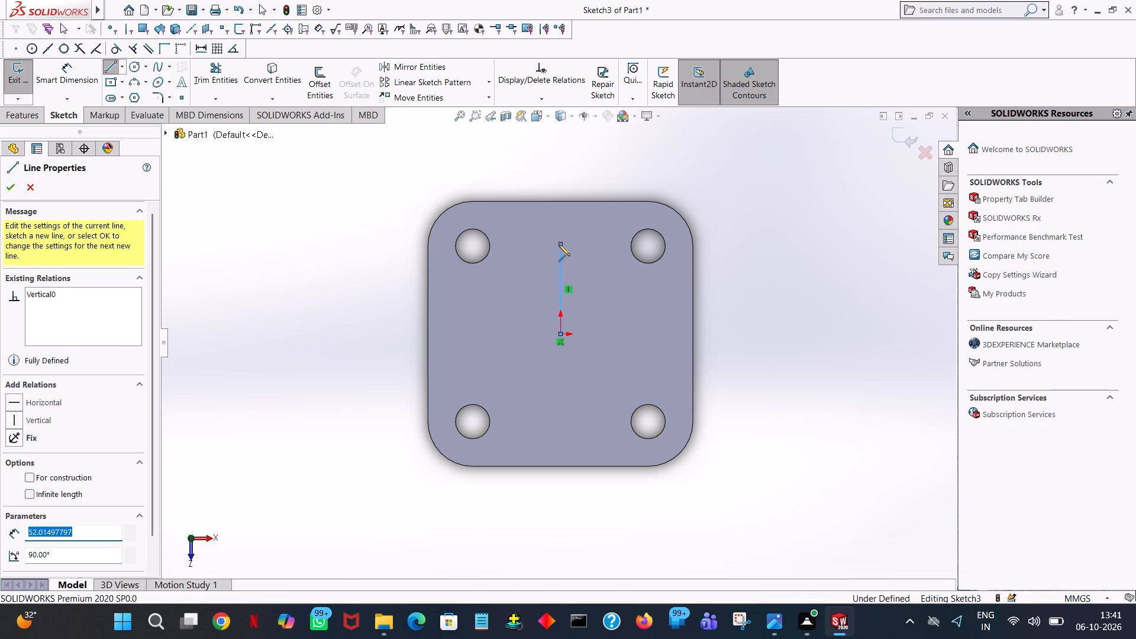
{"action": "type", "text": "92/2"}
{"action": "key", "text": "Return"}
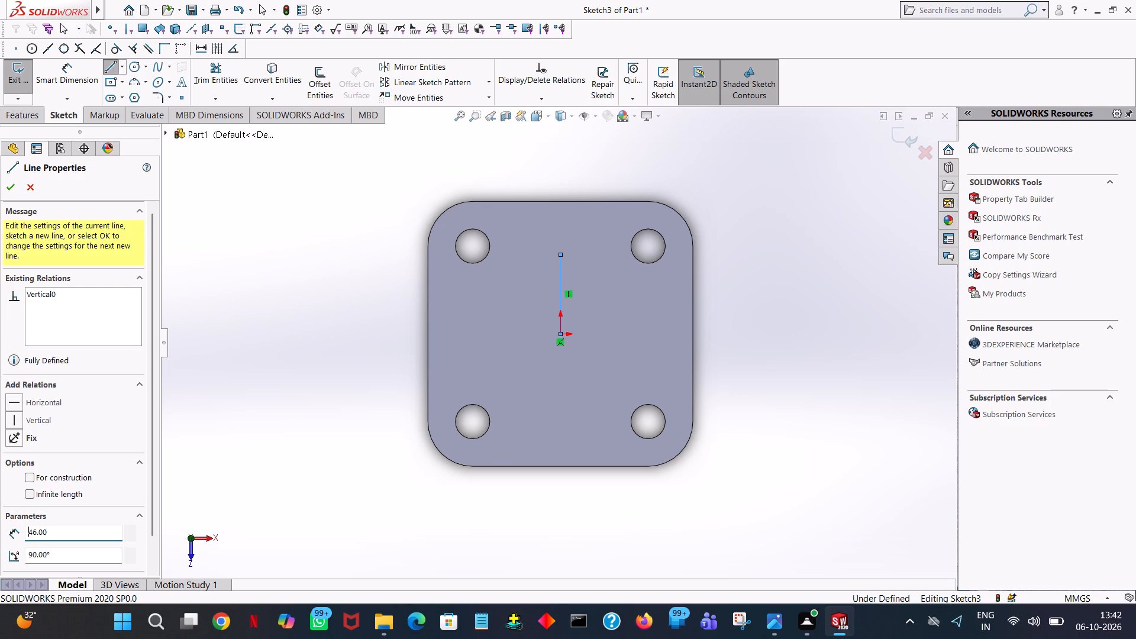
{"action": "right_click", "coordinate": [559, 244]}
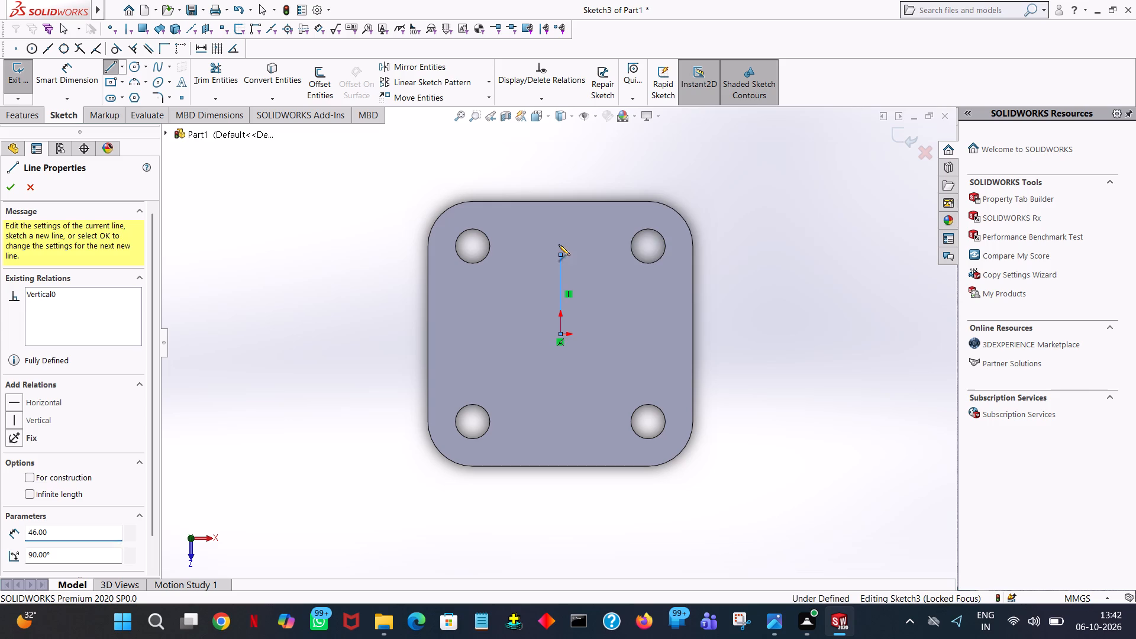
{"action": "left_click", "coordinate": [597, 254]}
{"action": "left_click", "coordinate": [669, 175]}
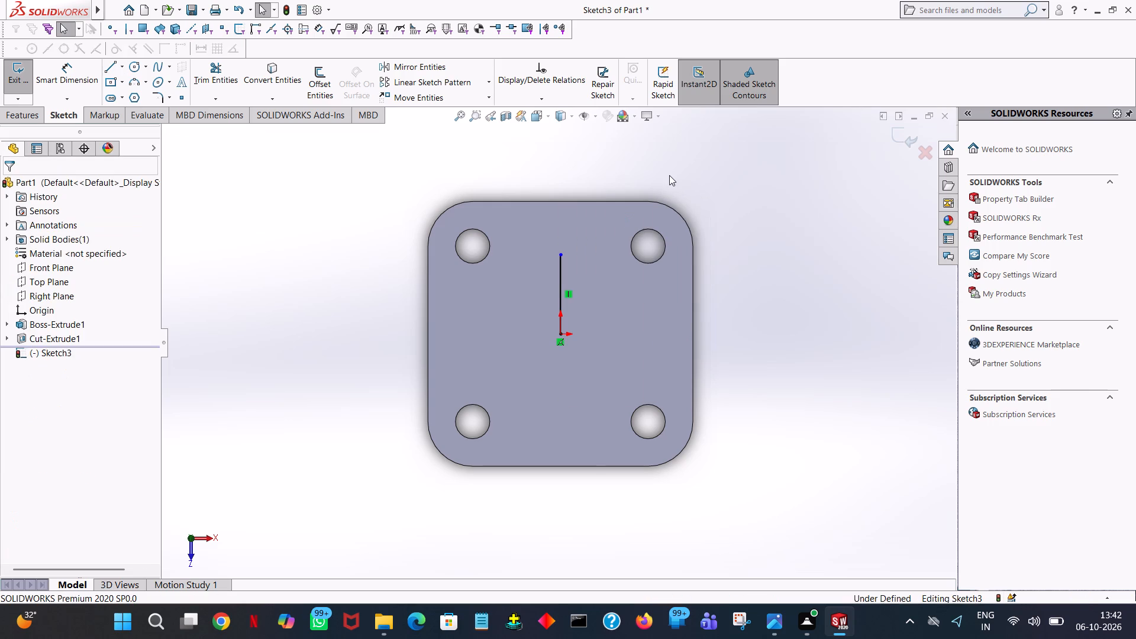
Start the Circle command in the sketch on the plate's top face.
{"action": "left_click", "coordinate": [134, 68]}
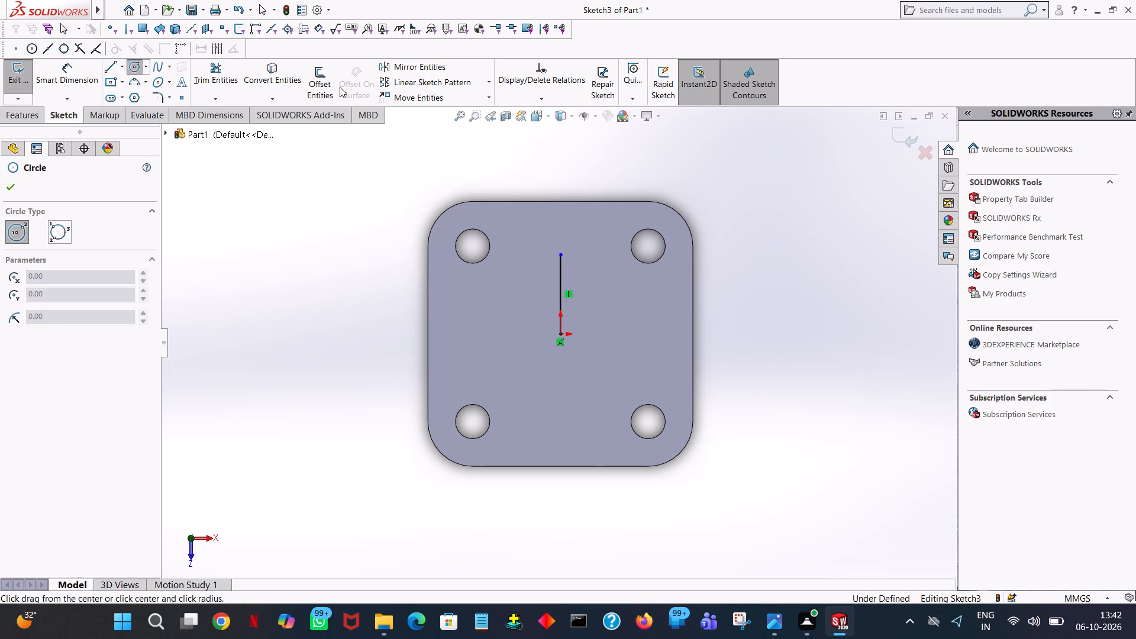
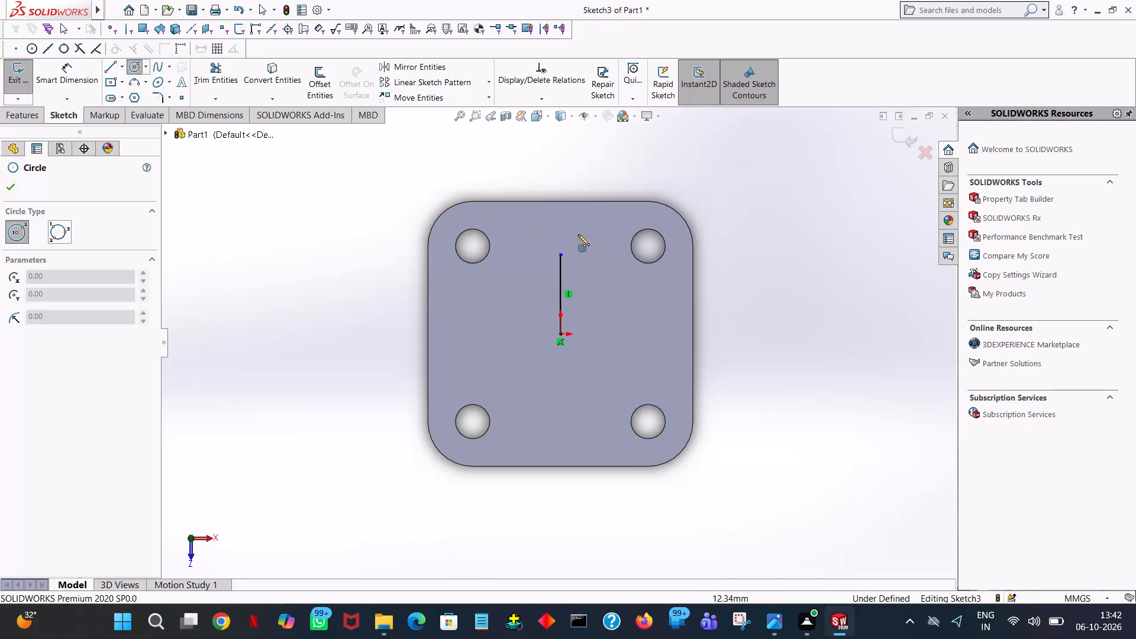
Draw a circle centred on the upper end of the vertical line and set its radius to 18 mm.
{"action": "left_click", "coordinate": [560, 253]}
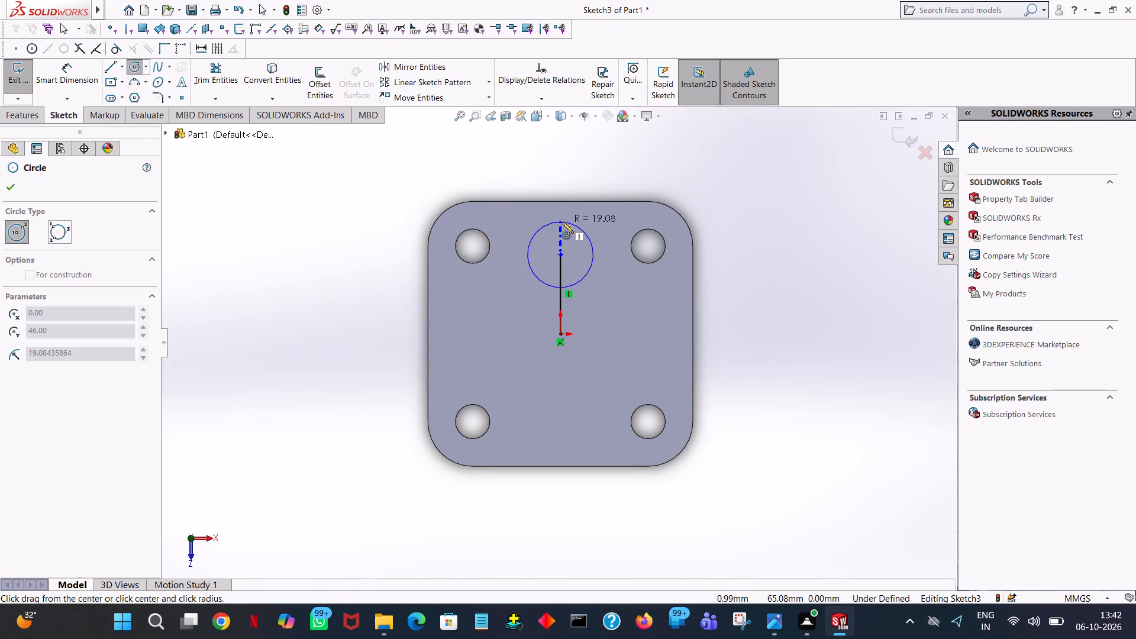
{"action": "left_click", "coordinate": [562, 222]}
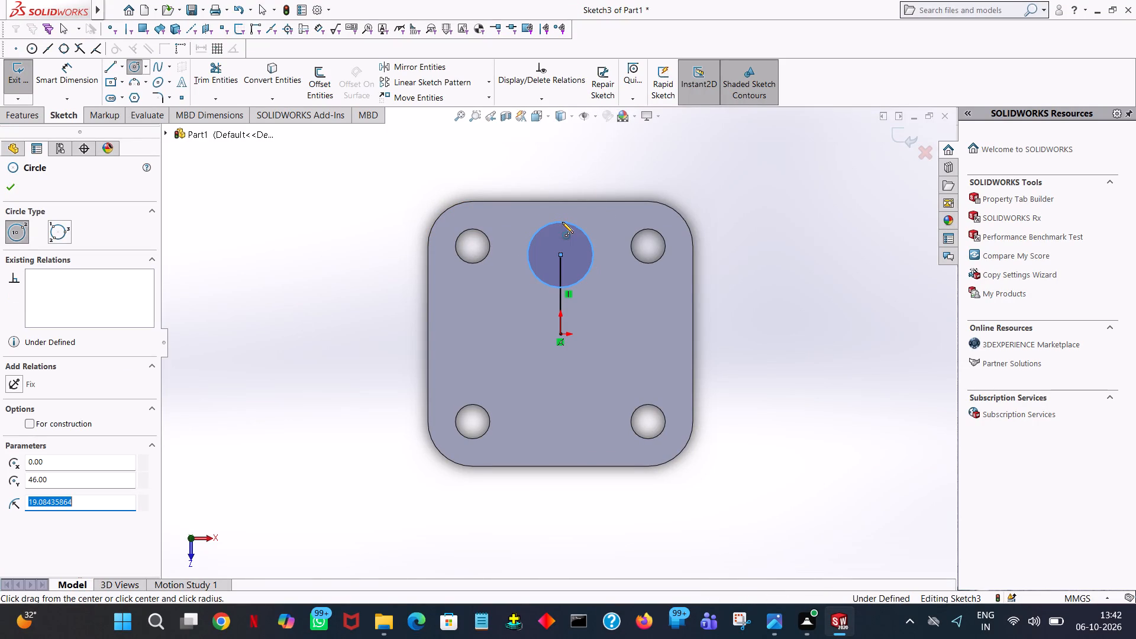
{"action": "type", "text": "18"}
{"action": "key", "text": "Return"}
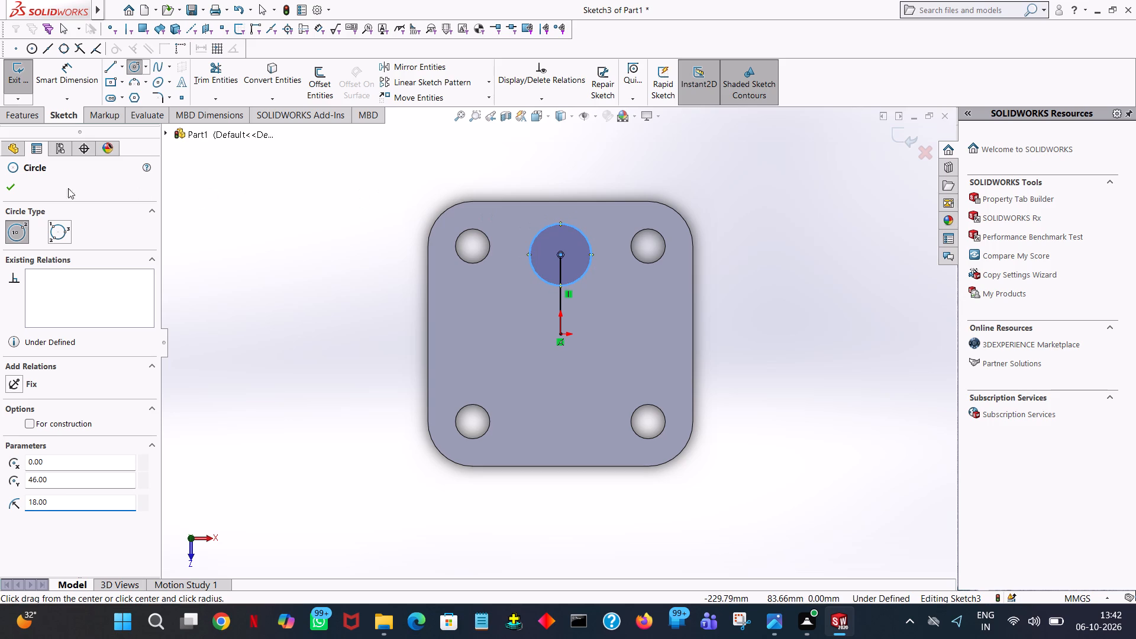
{"action": "left_click", "coordinate": [10, 191]}
Sketch a vertical line downward from the origin, set its length to 92/2 (46 mm), and finish the Line command.
{"action": "left_click", "coordinate": [105, 67]}
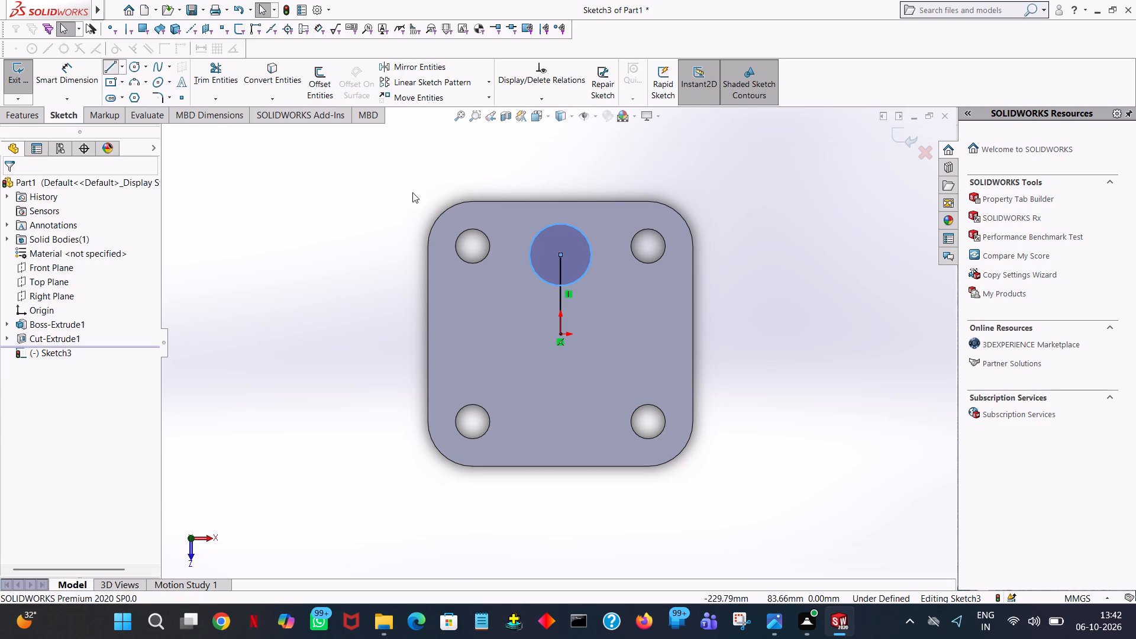
{"action": "left_click", "coordinate": [561, 335]}
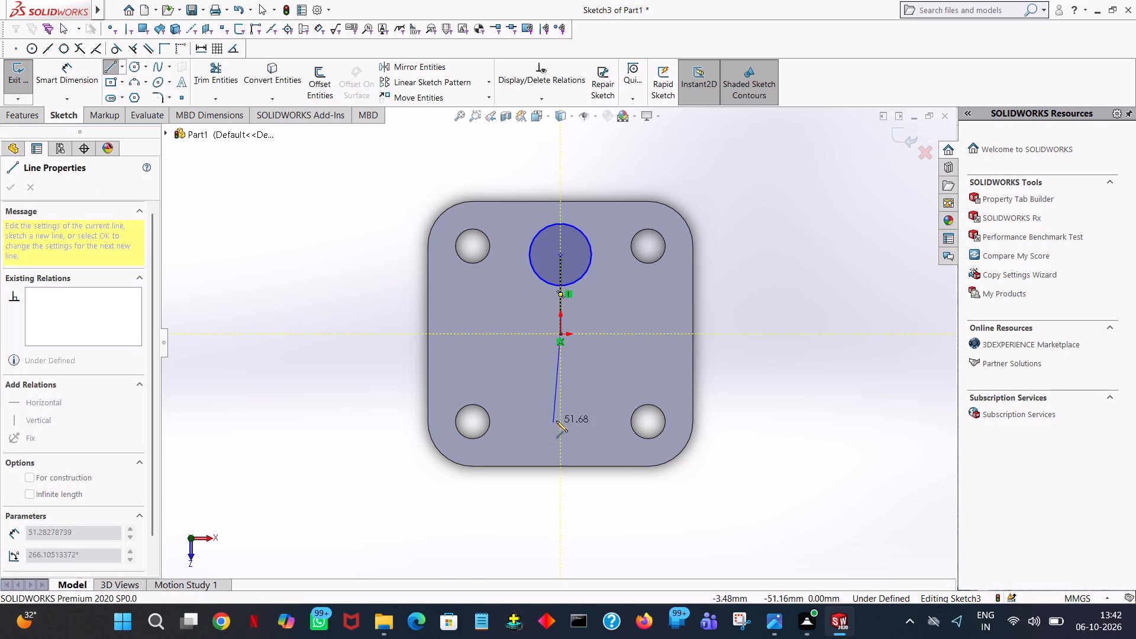
{"action": "left_click", "coordinate": [561, 420]}
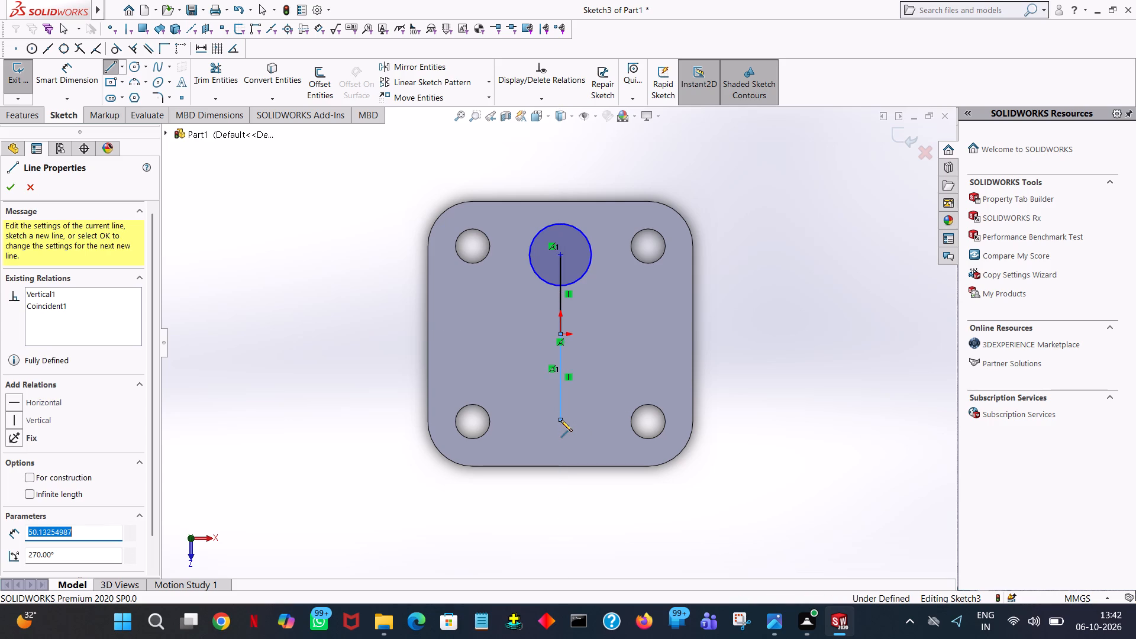
{"action": "type", "text": "98"}
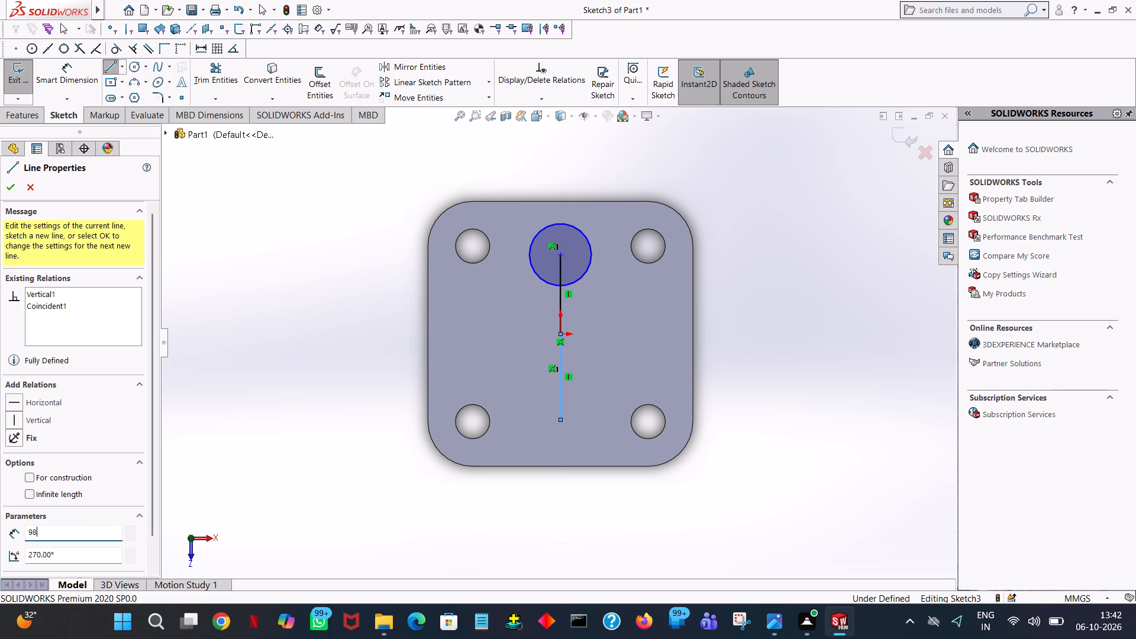
{"action": "key", "text": "BackSpace"}
{"action": "type", "text": "2/2"}
{"action": "key", "text": "Return"}
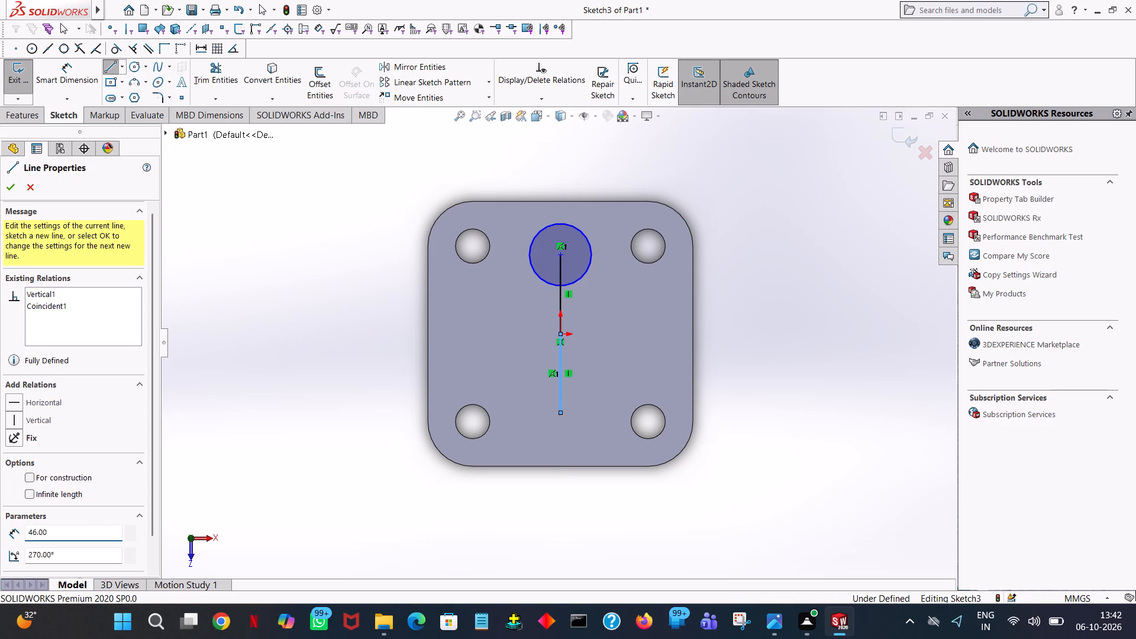
{"action": "right_click", "coordinate": [561, 420]}
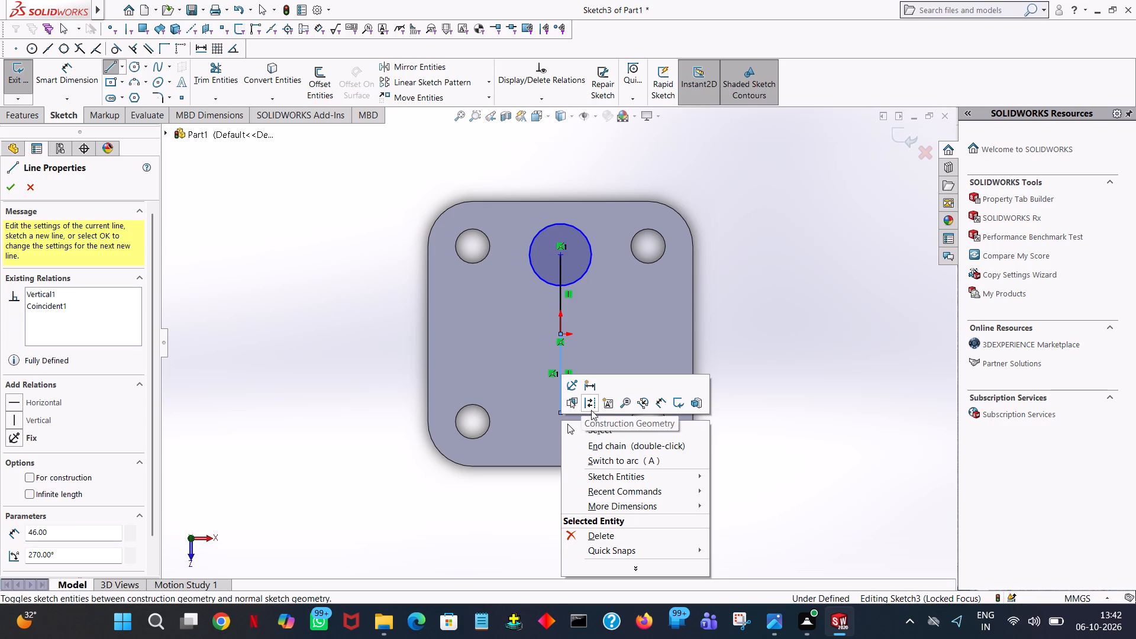
{"action": "left_click", "coordinate": [596, 433]}
Check the properties of the upper and lower vertical lines in the sketch.
{"action": "left_click", "coordinate": [594, 251]}
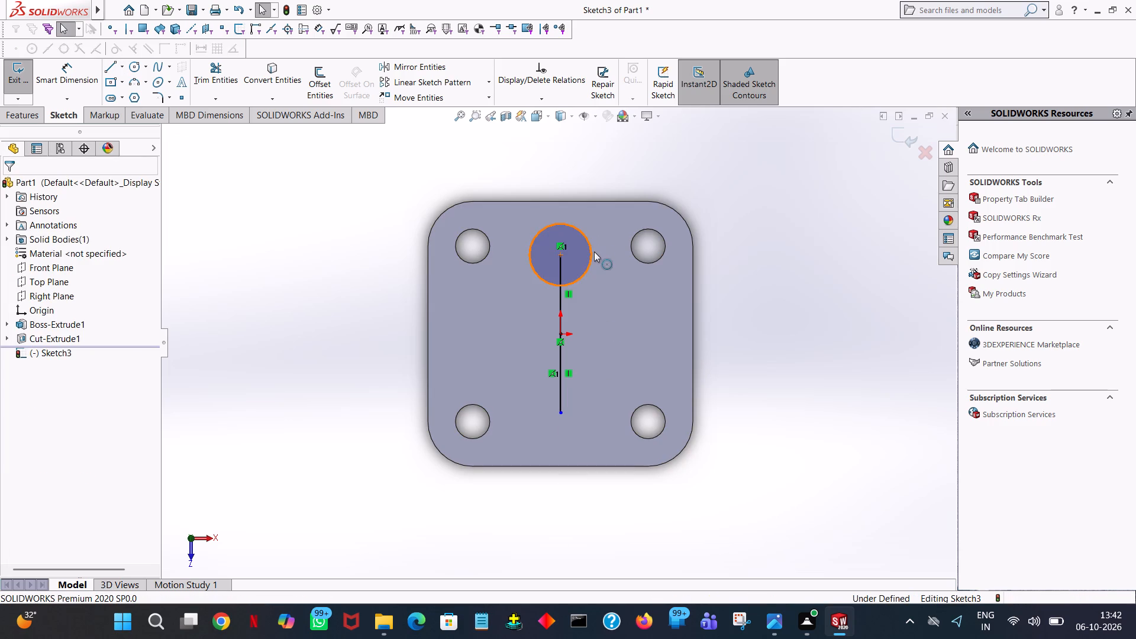
{"action": "left_click", "coordinate": [641, 146]}
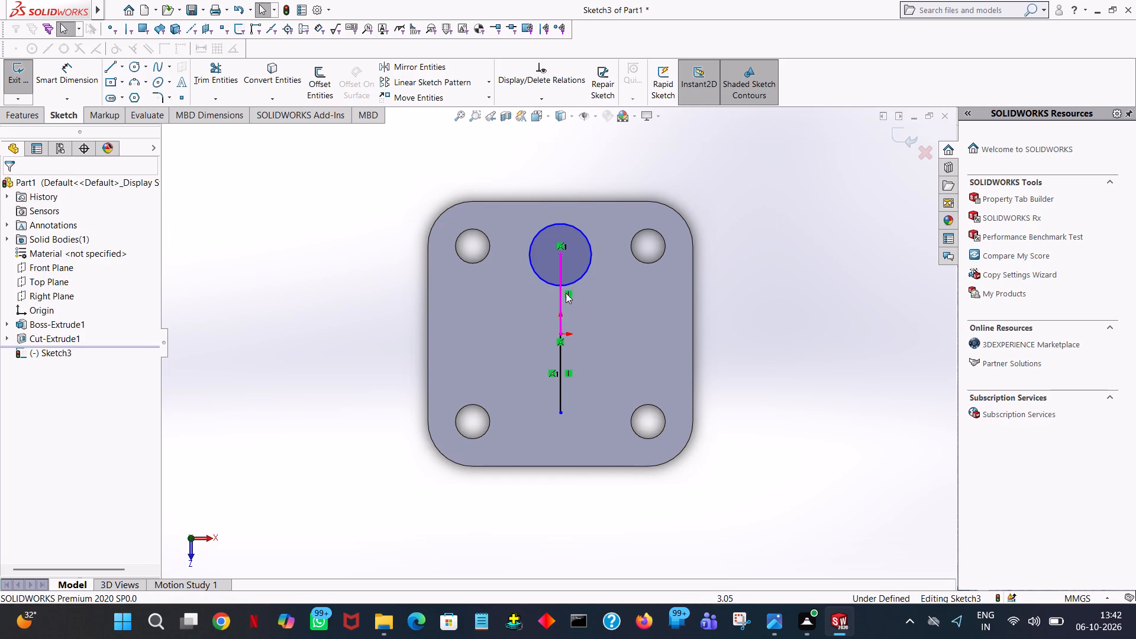
{"action": "left_click", "coordinate": [563, 296]}
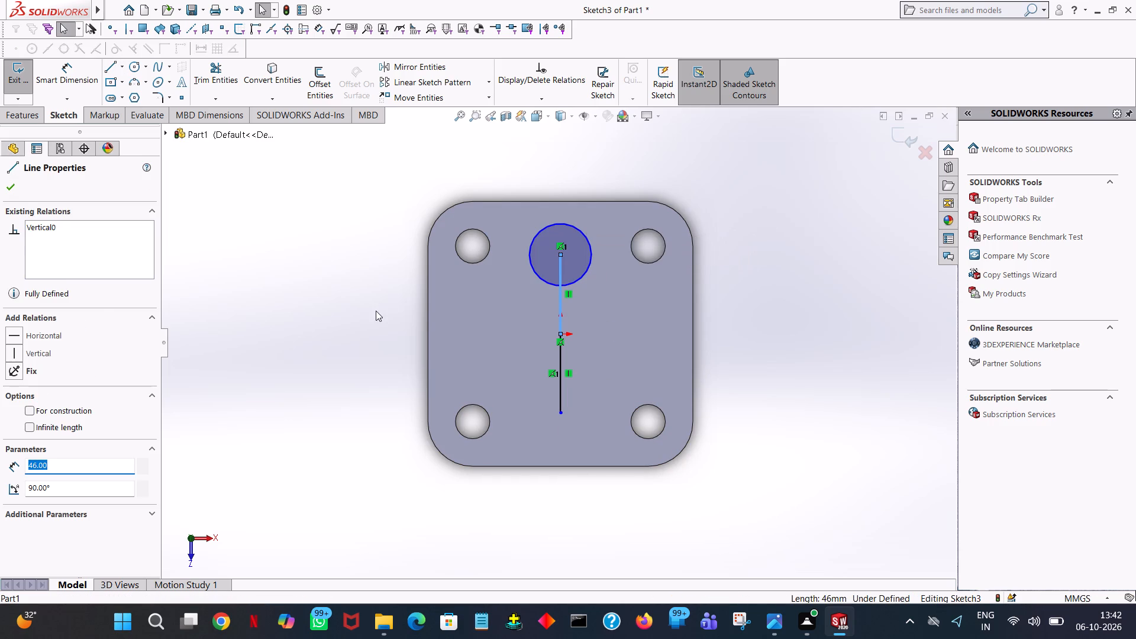
{"action": "left_click", "coordinate": [376, 311]}
{"action": "left_click", "coordinate": [560, 372]}
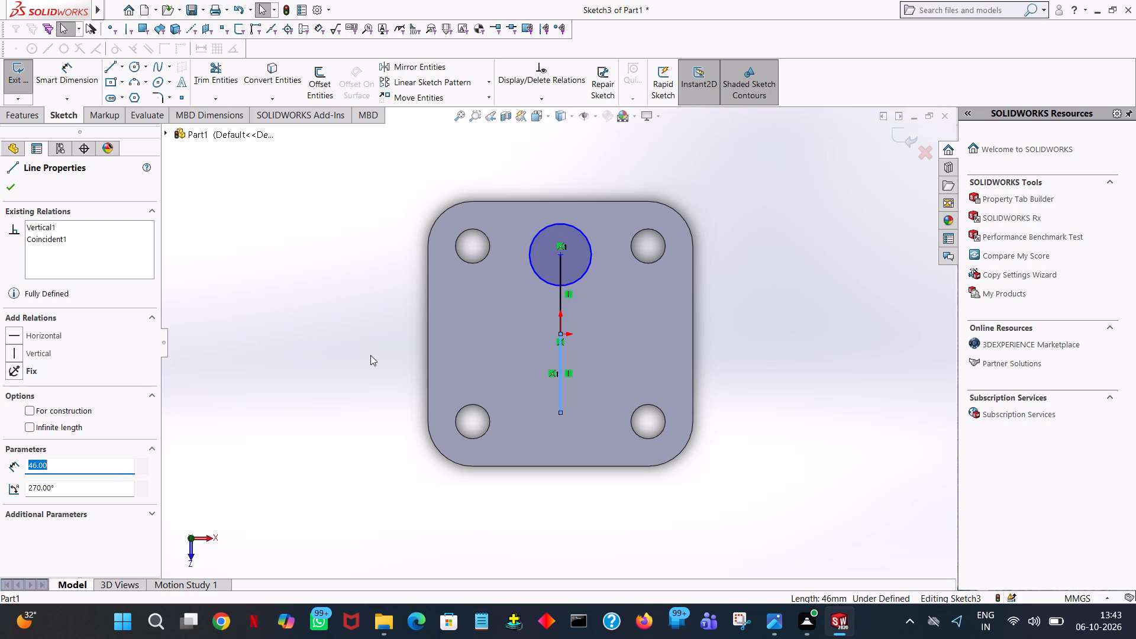
{"action": "left_click_drag", "start_coordinate": [5, 186], "coordinate": [13, 187]}
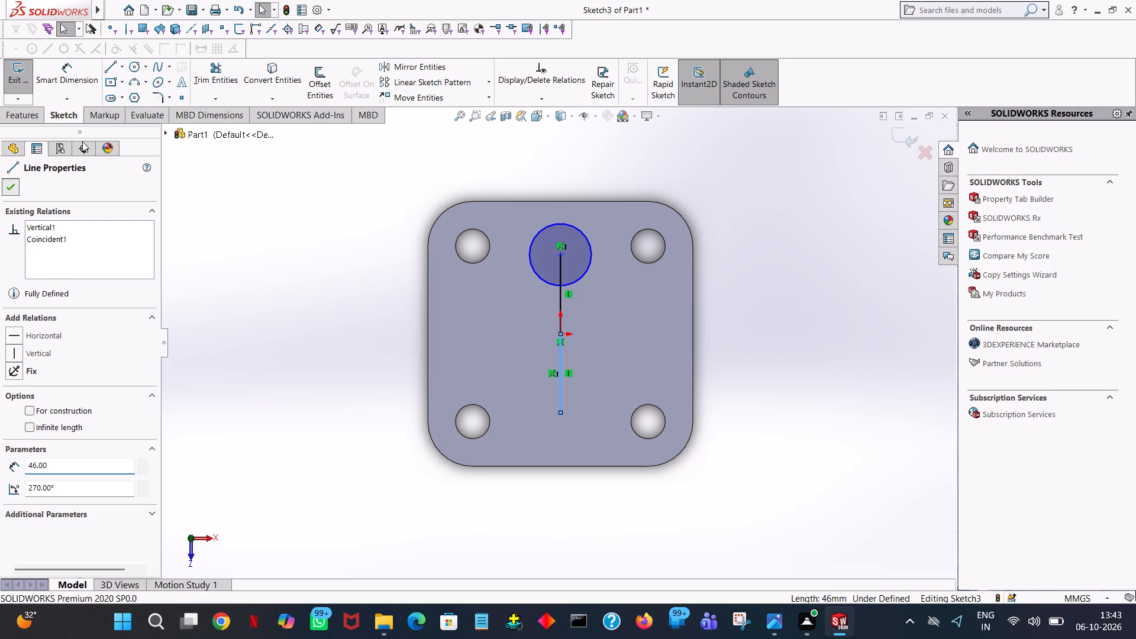
Draw a circle centred on the lower end of the downward line and set its radius to 18 mm.
{"action": "left_click", "coordinate": [134, 69]}
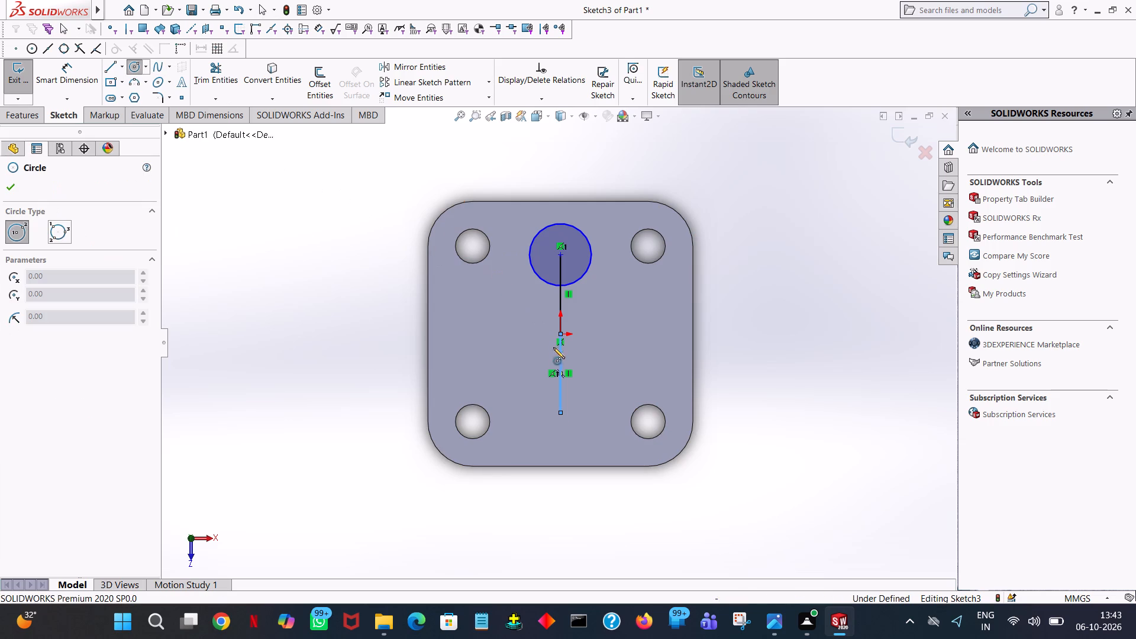
{"action": "left_click", "coordinate": [560, 414]}
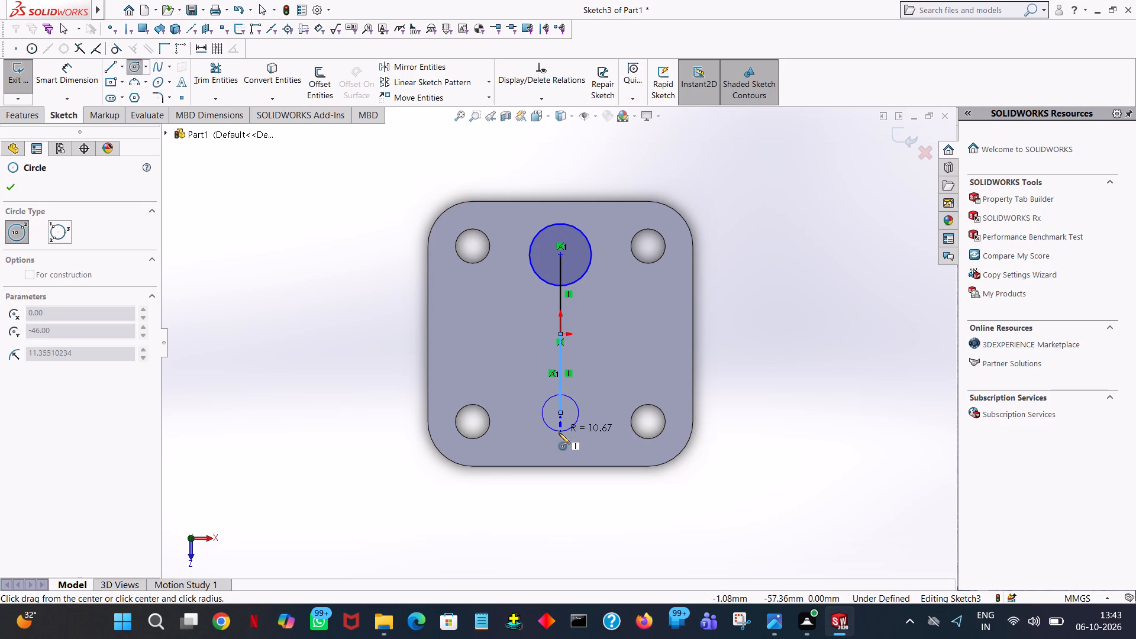
{"action": "left_click", "coordinate": [559, 433]}
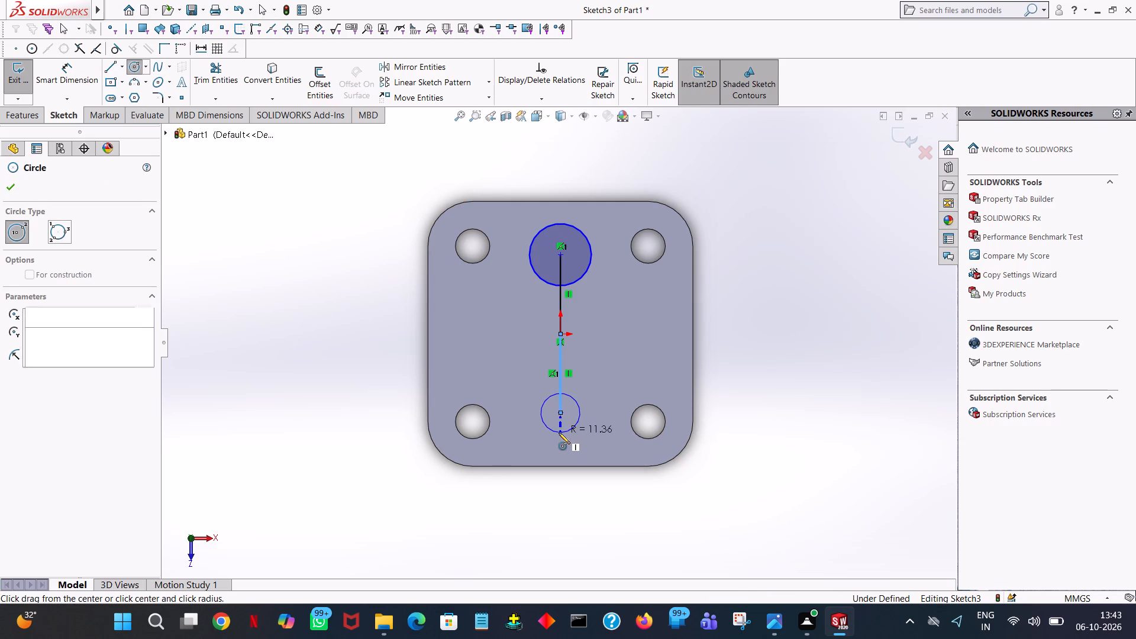
{"action": "type", "text": "18"}
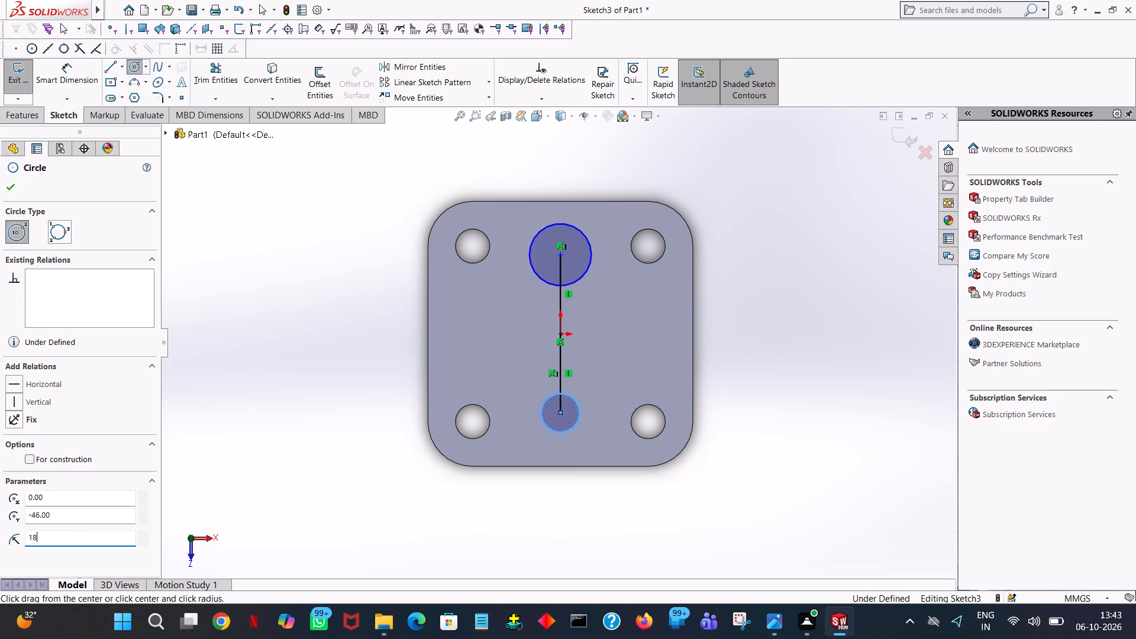
{"action": "key", "text": "Return"}
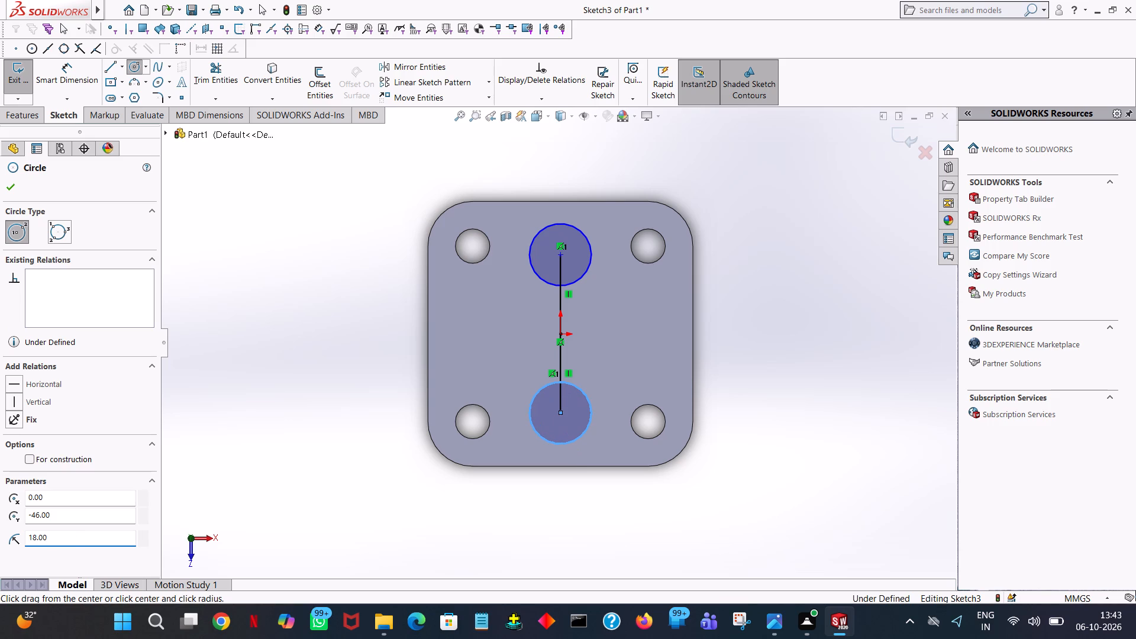
{"action": "left_click", "coordinate": [6, 190]}
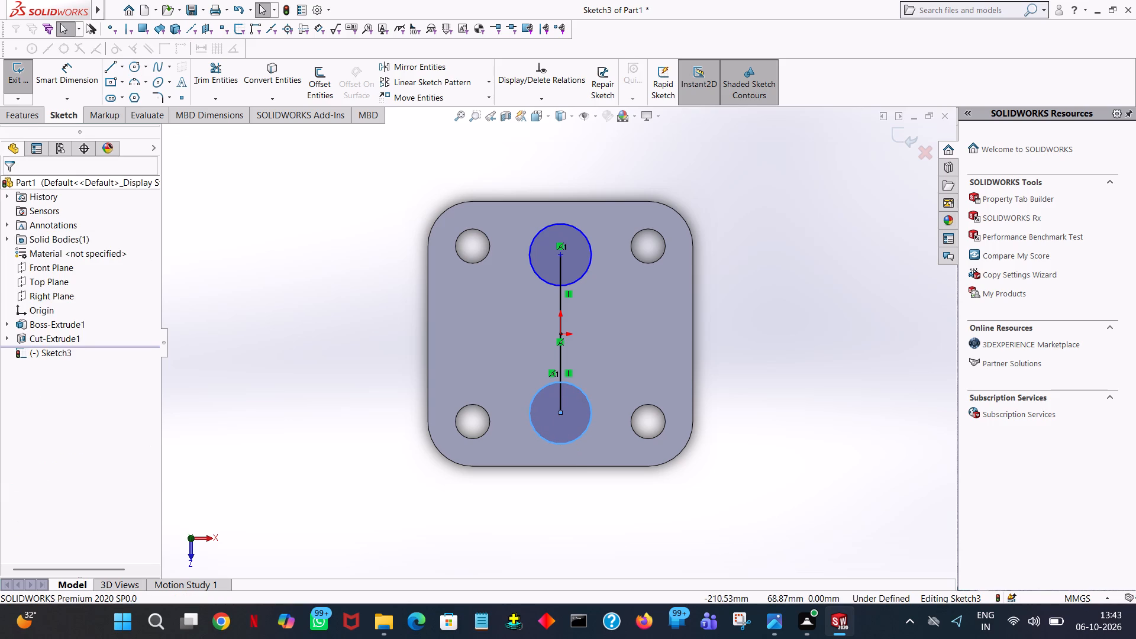
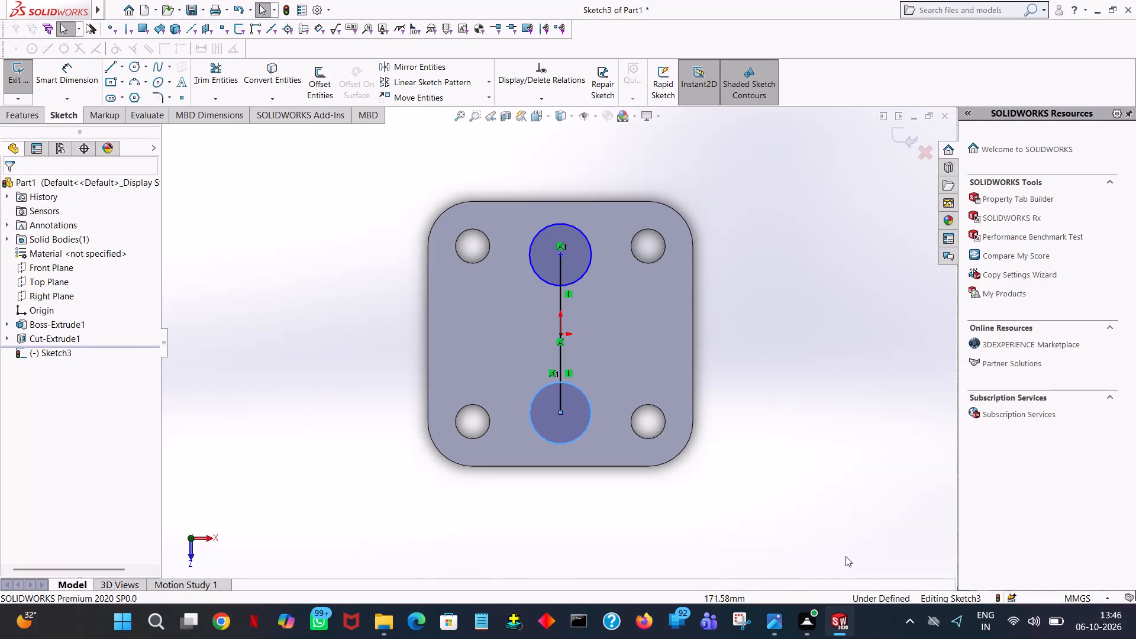
Draw a circle centred on the origin, set its radius to 62/2 (31 mm), and finish the Circle command.
{"action": "left_click", "coordinate": [772, 267]}
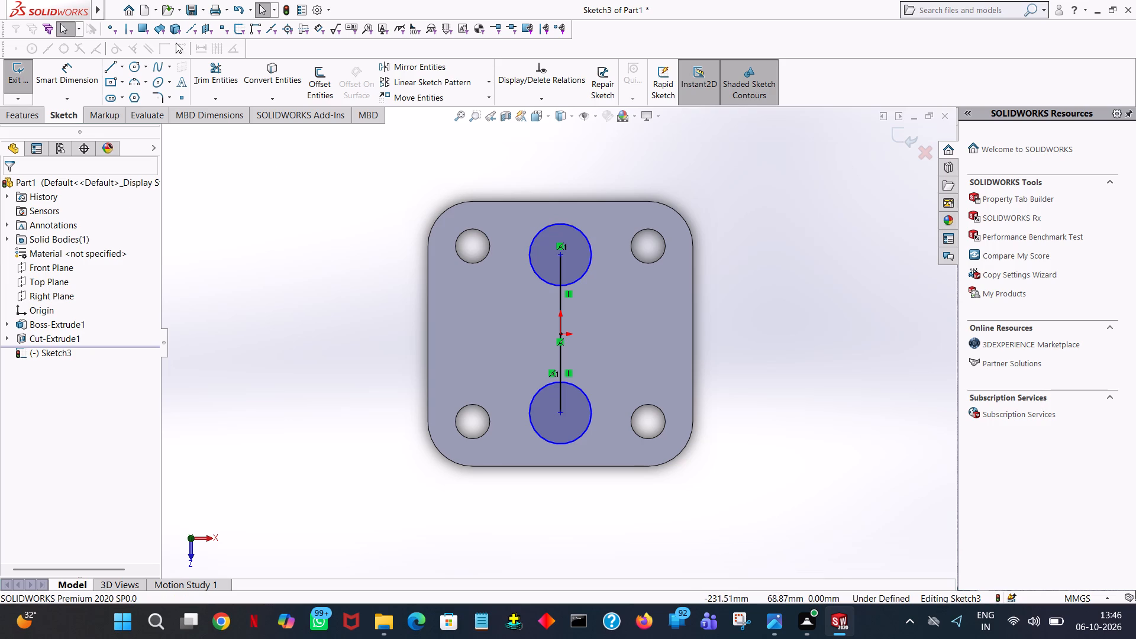
{"action": "left_click", "coordinate": [130, 65]}
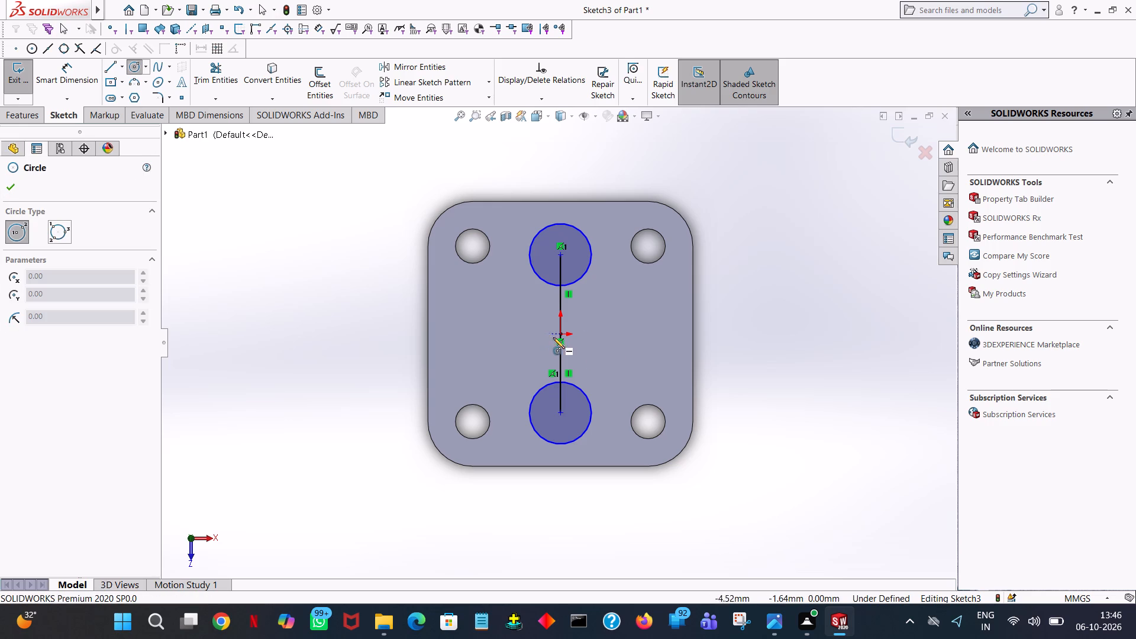
{"action": "left_click", "coordinate": [559, 333]}
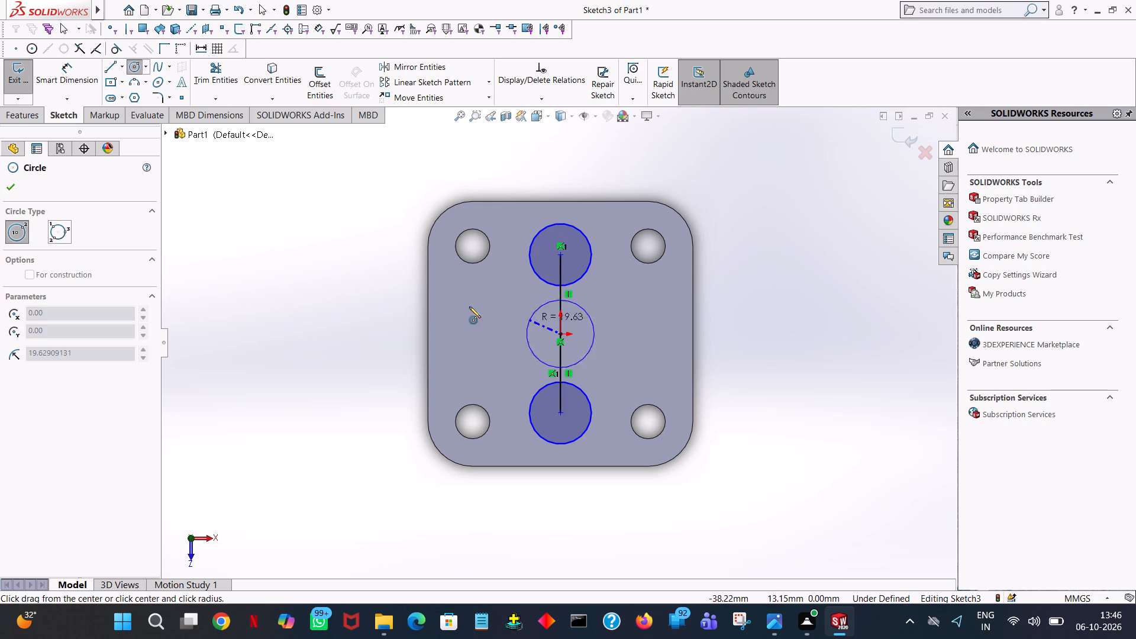
{"action": "left_click", "coordinate": [482, 338]}
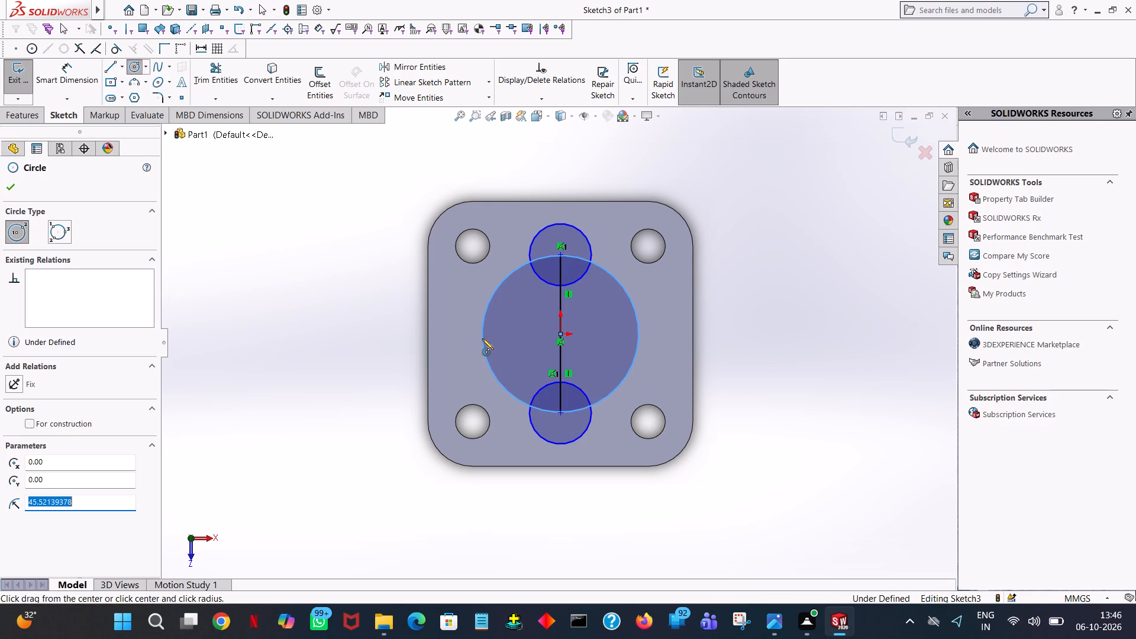
{"action": "key", "text": "6"}
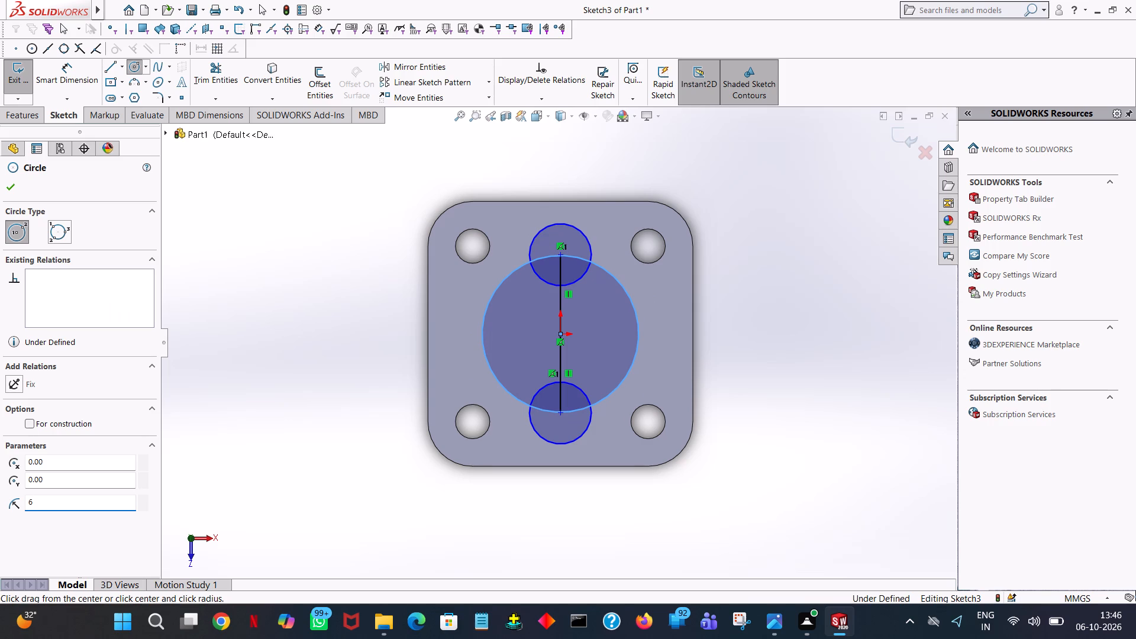
{"action": "type", "text": "2/2"}
{"action": "key", "text": "Return"}
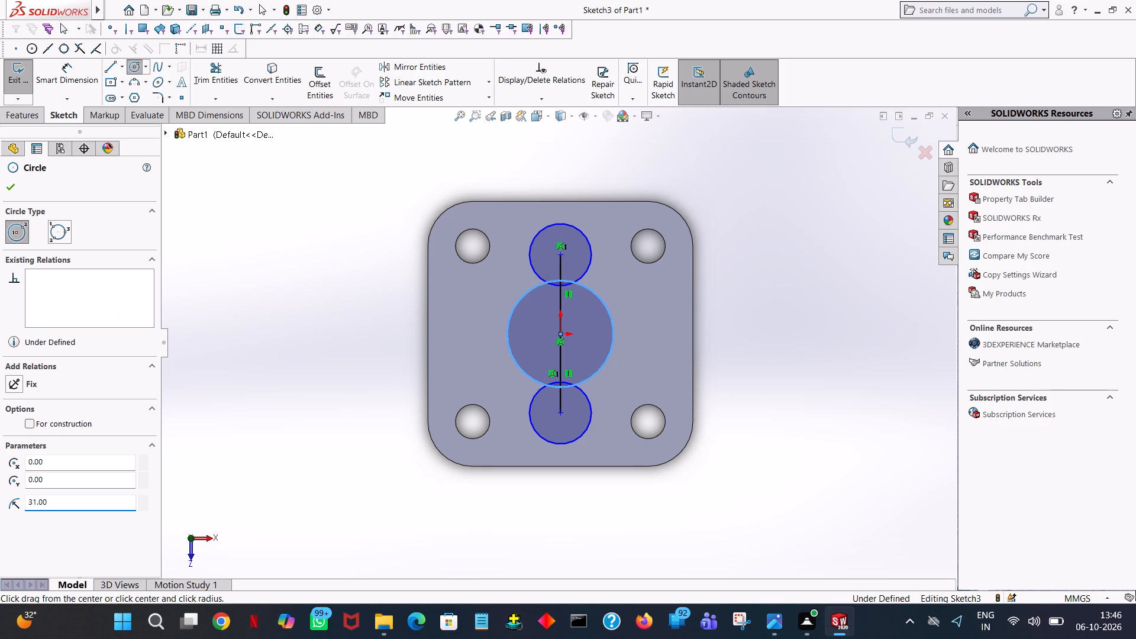
{"action": "left_click", "coordinate": [20, 193]}
{"action": "left_click", "coordinate": [17, 185]}
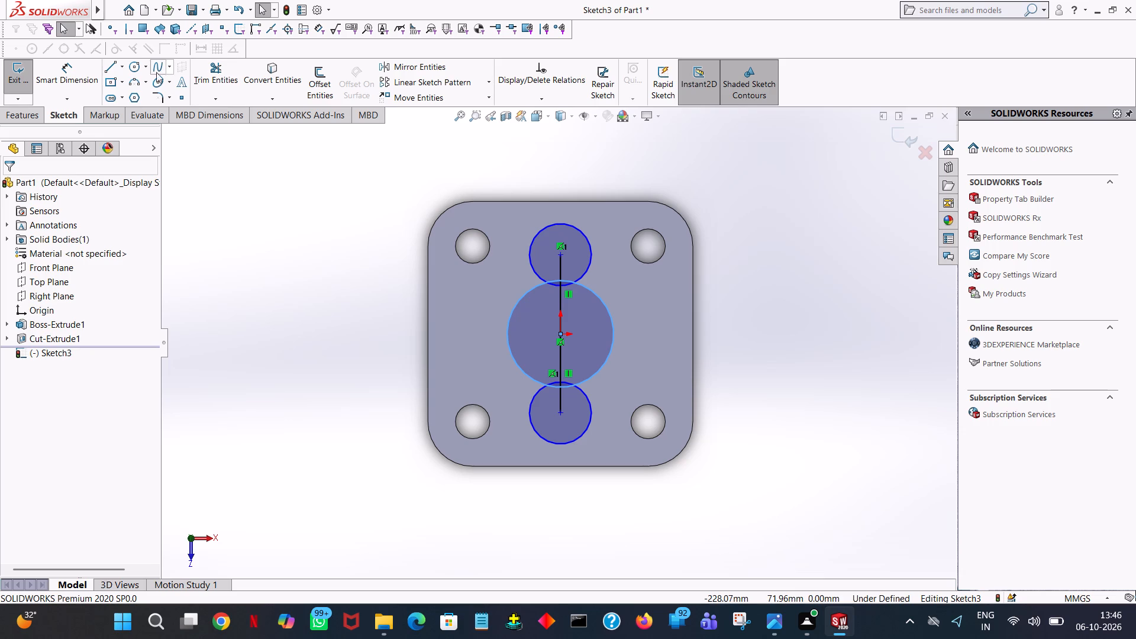
Sketch a slanted line from the upper circle's right side down to the central circle's right side, tangent to the central circle.
{"action": "left_click", "coordinate": [112, 70]}
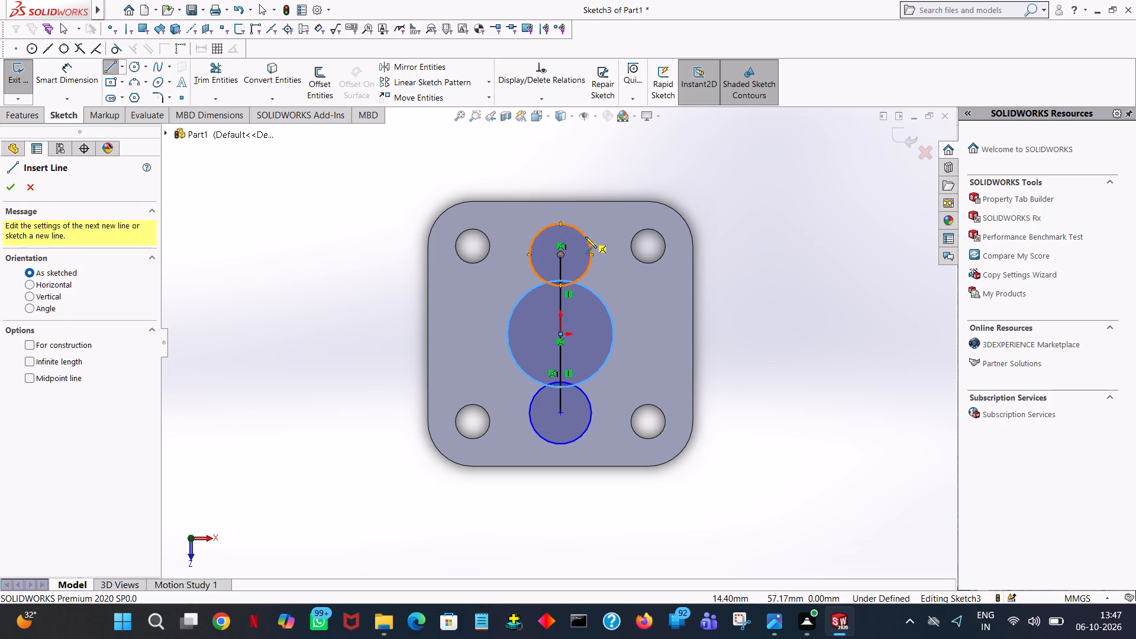
{"action": "left_click", "coordinate": [585, 237]}
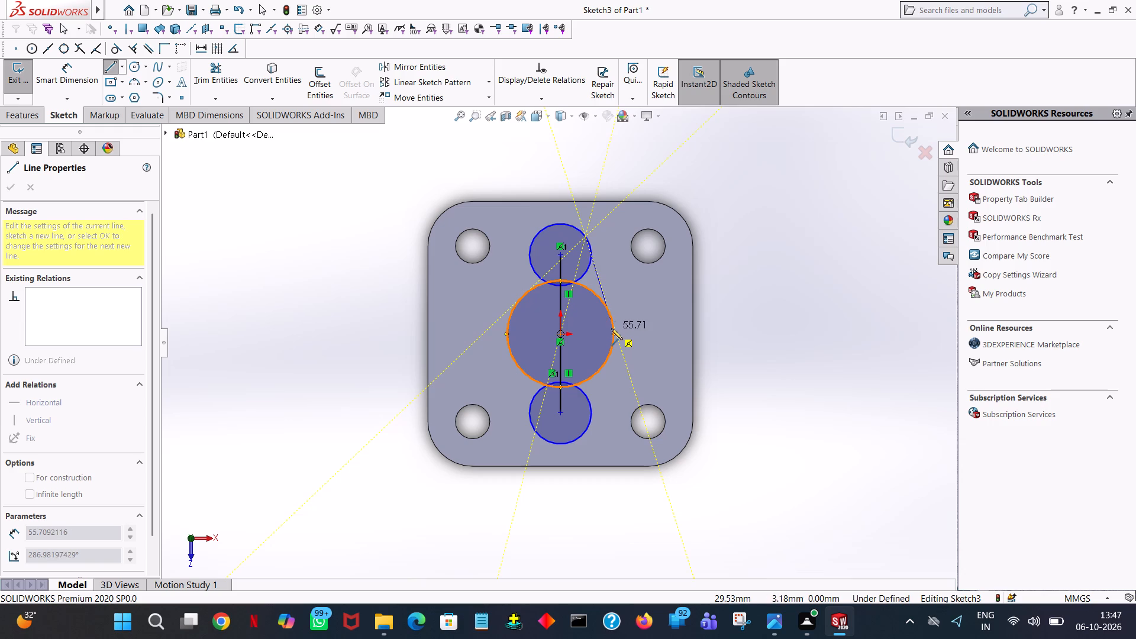
{"action": "left_click", "coordinate": [611, 319]}
{"action": "right_click", "coordinate": [611, 319]}
{"action": "left_click", "coordinate": [624, 322]}
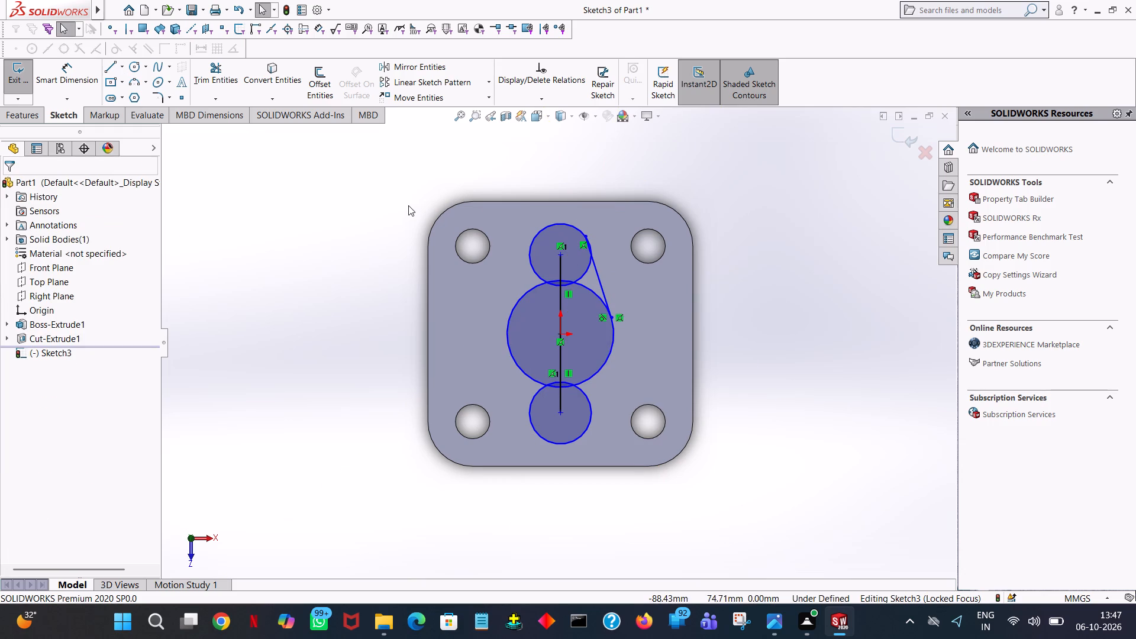
Sketch a matching line about 49.5 mm long from the upper circle's left side down to the central circle, tangent to it.
{"action": "left_click", "coordinate": [110, 65]}
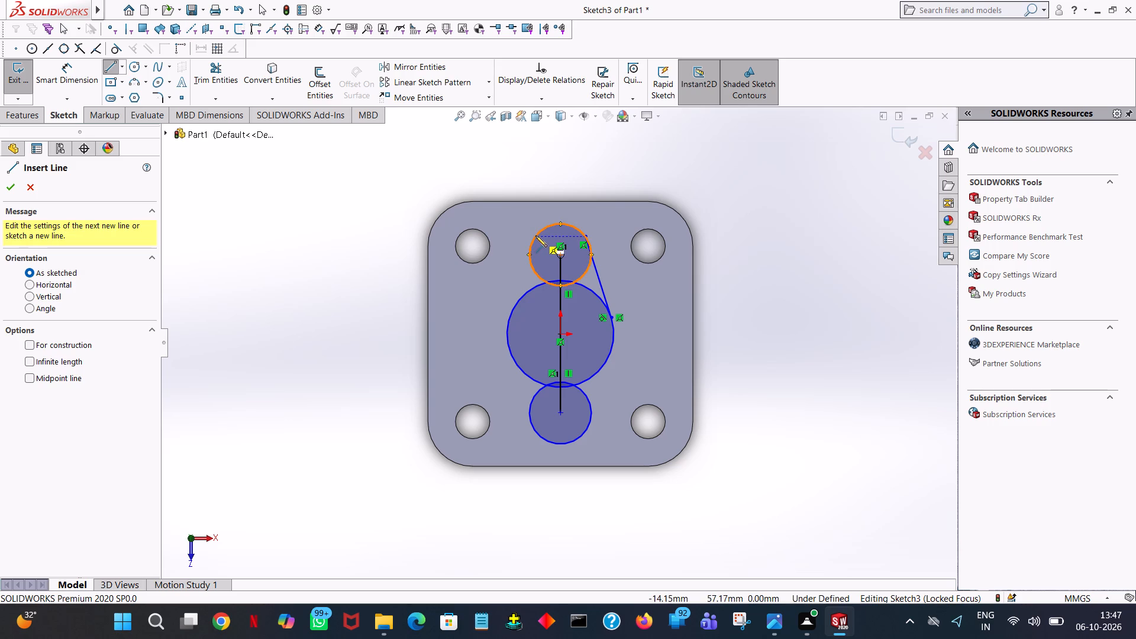
{"action": "left_click", "coordinate": [535, 235]}
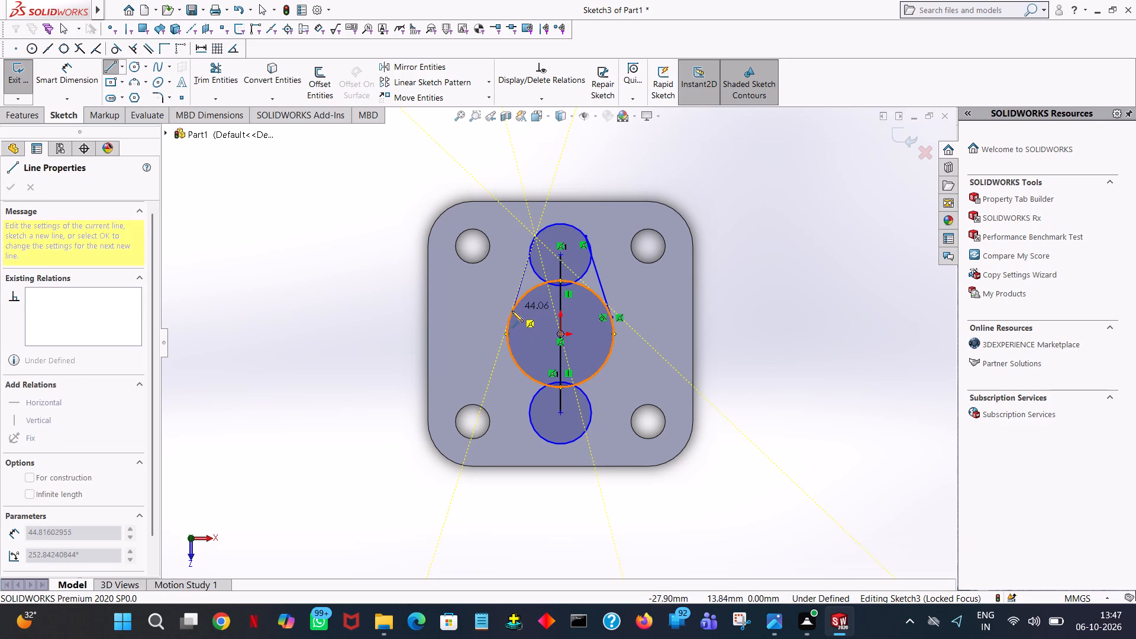
{"action": "left_click", "coordinate": [509, 315]}
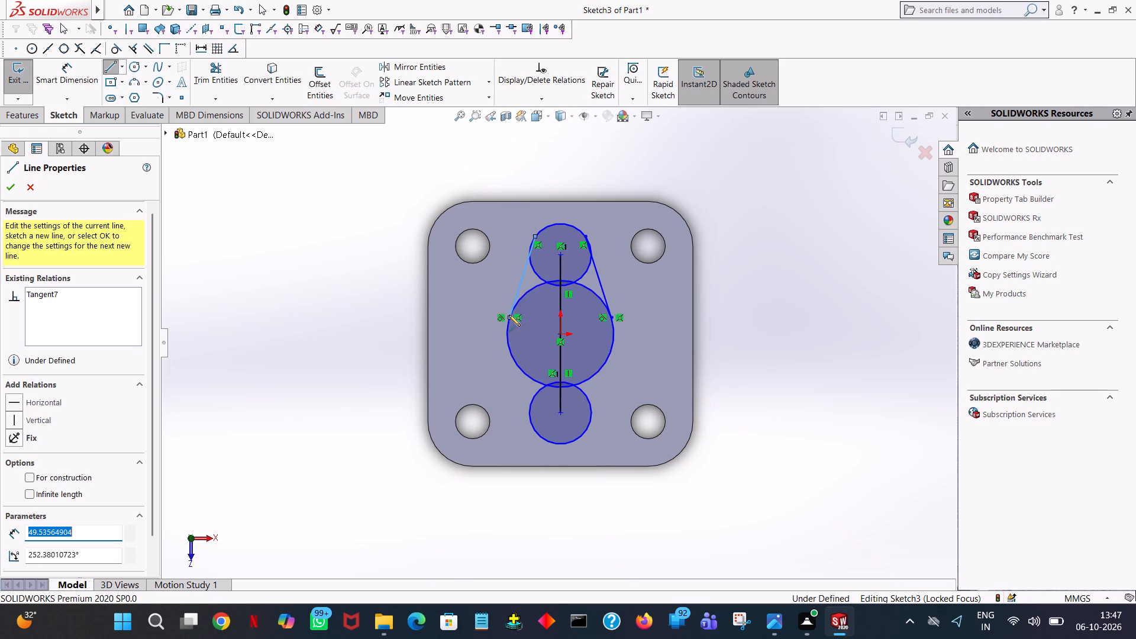
{"action": "right_click", "coordinate": [509, 315]}
{"action": "left_click", "coordinate": [538, 319]}
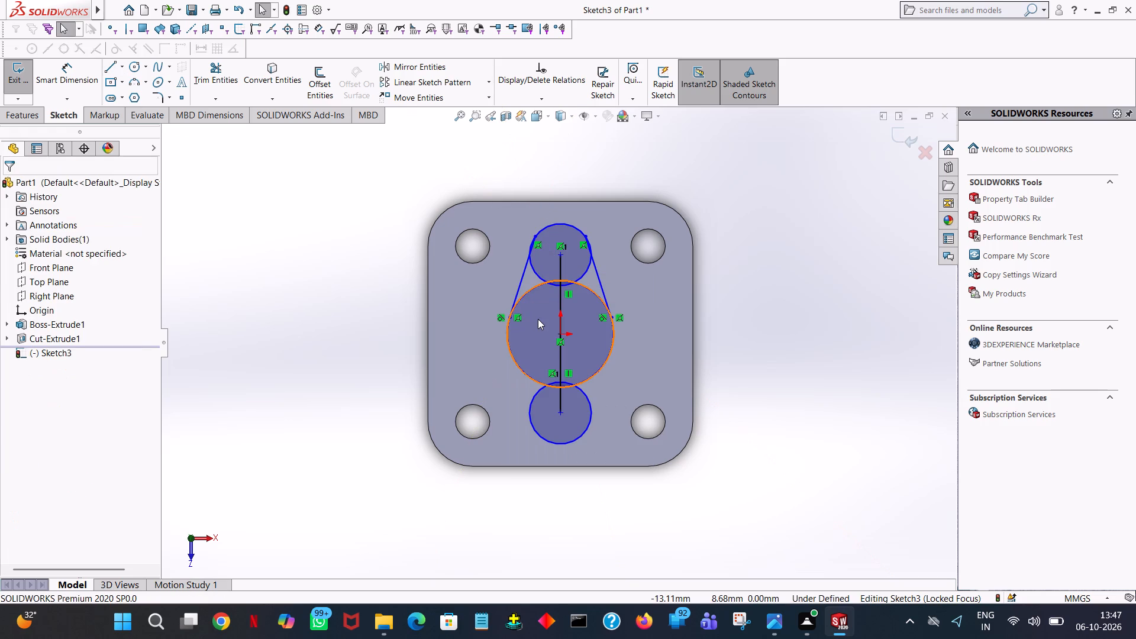
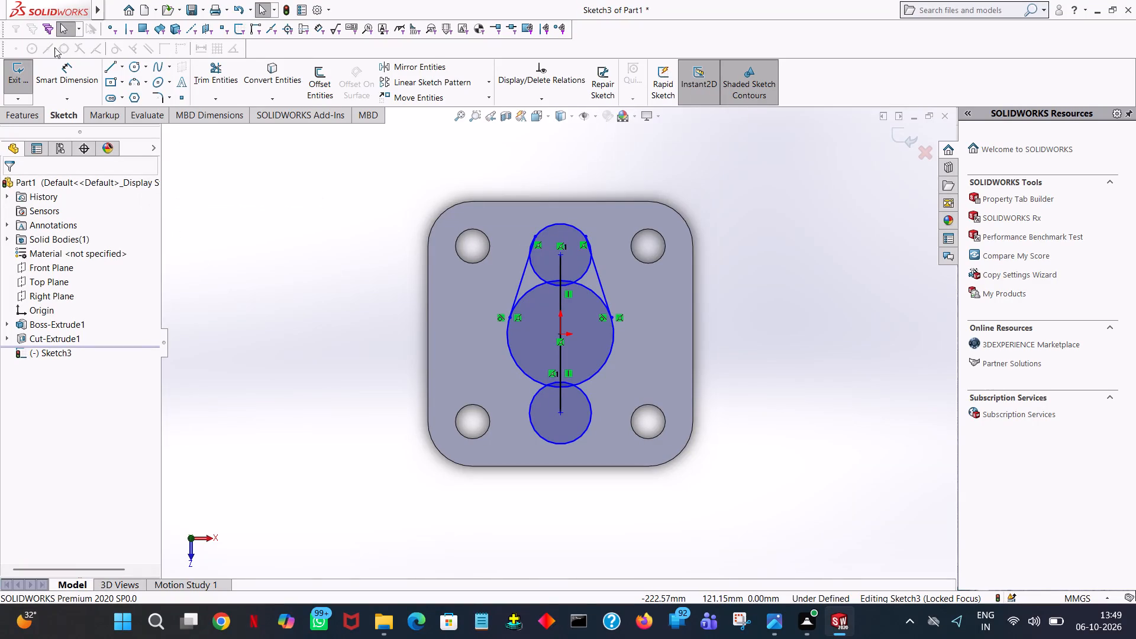
Sketch a slanted line about 44 mm long from the central circle's left side down to the lower circle's left side, tangent to both.
{"action": "left_click", "coordinate": [110, 64]}
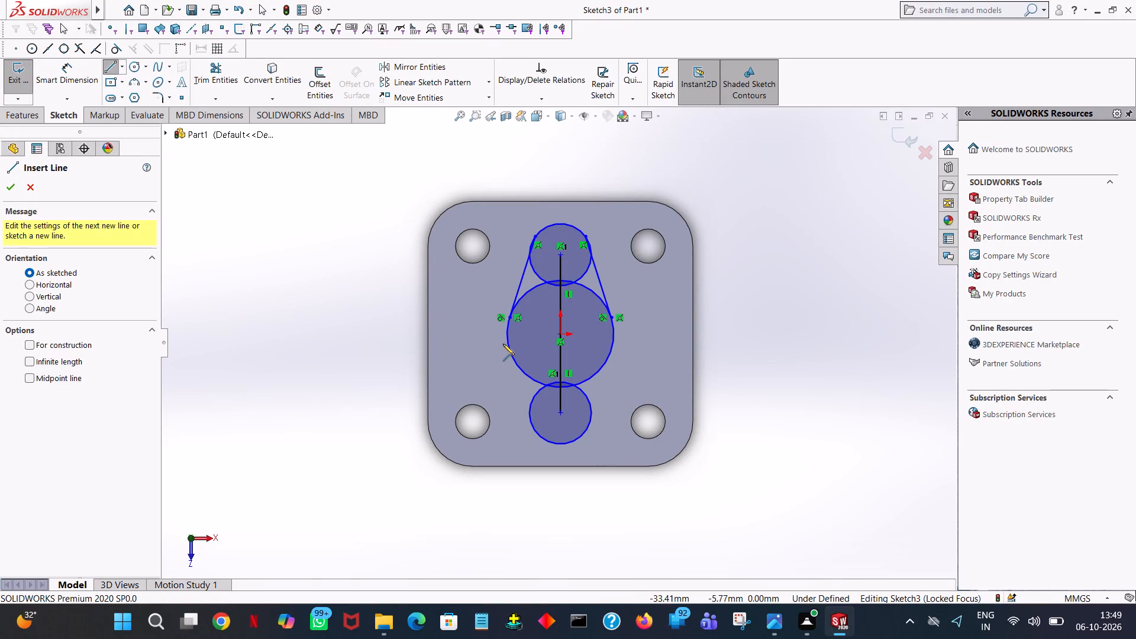
{"action": "left_click", "coordinate": [511, 354]}
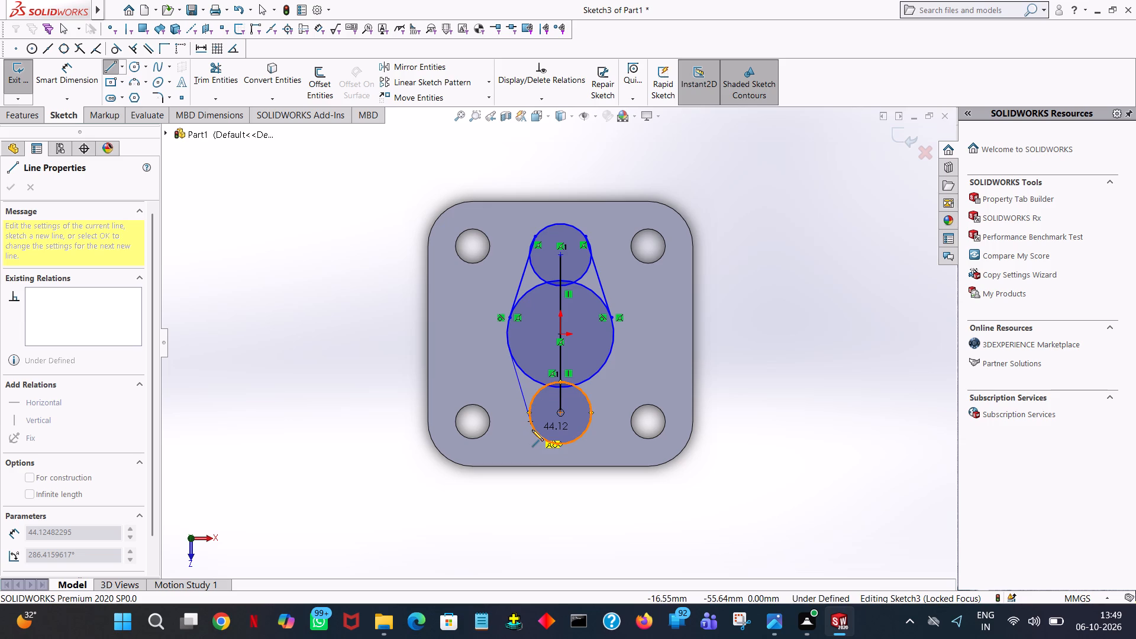
{"action": "left_click", "coordinate": [534, 430]}
{"action": "right_click", "coordinate": [538, 431]}
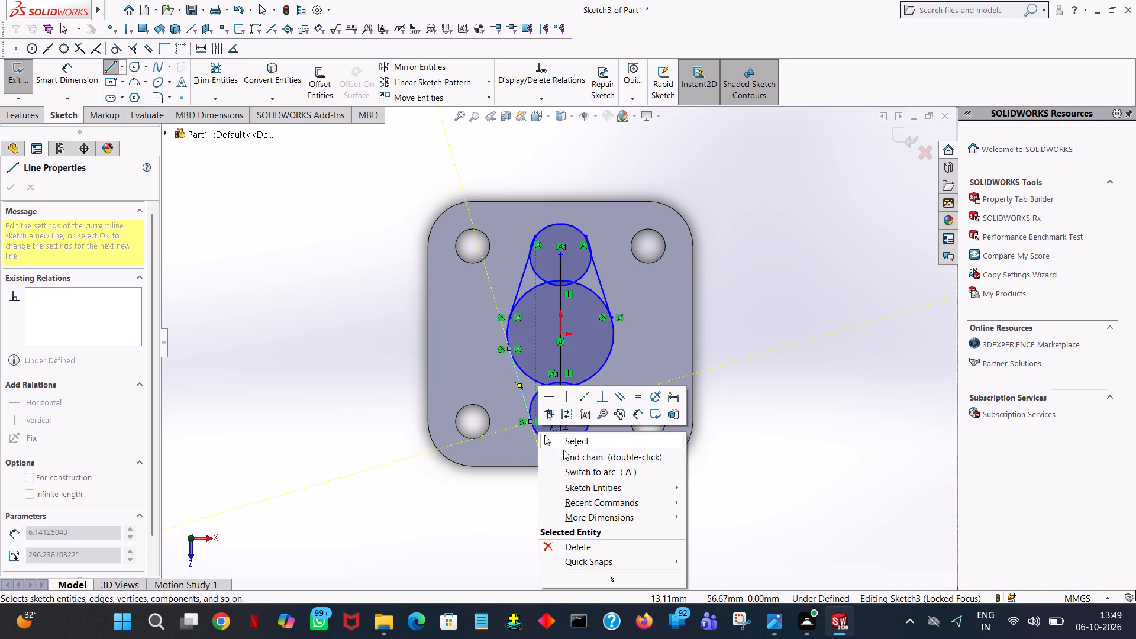
{"action": "left_click", "coordinate": [564, 440]}
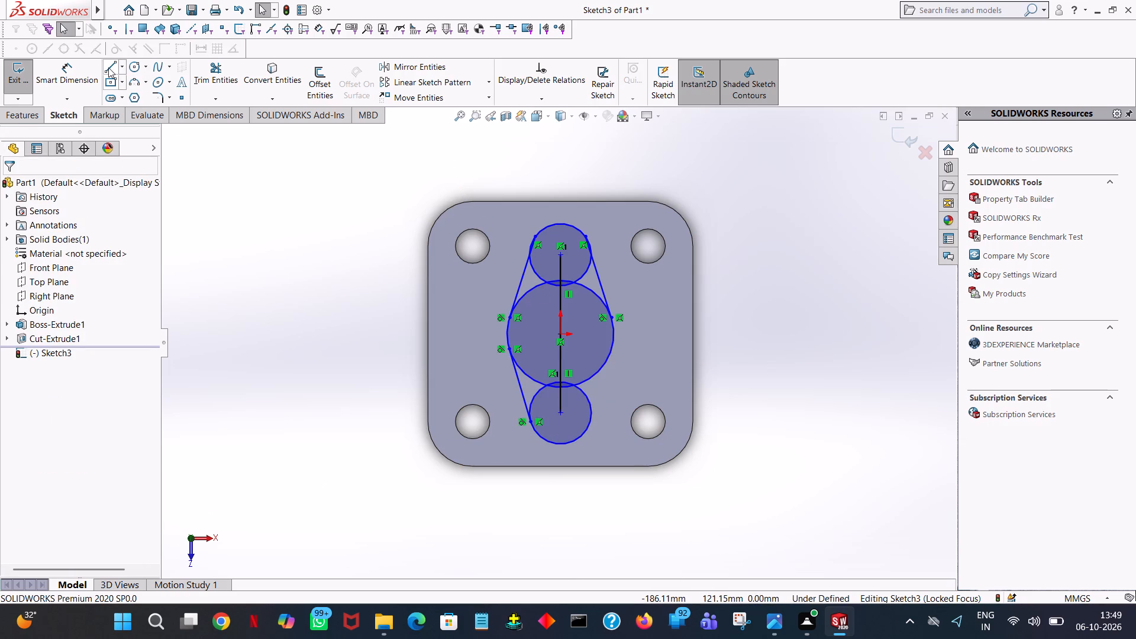
Sketch a slanted line about 54.6 mm long from the lower circle's right side up to the central circle's right side.
{"action": "left_click", "coordinate": [108, 67]}
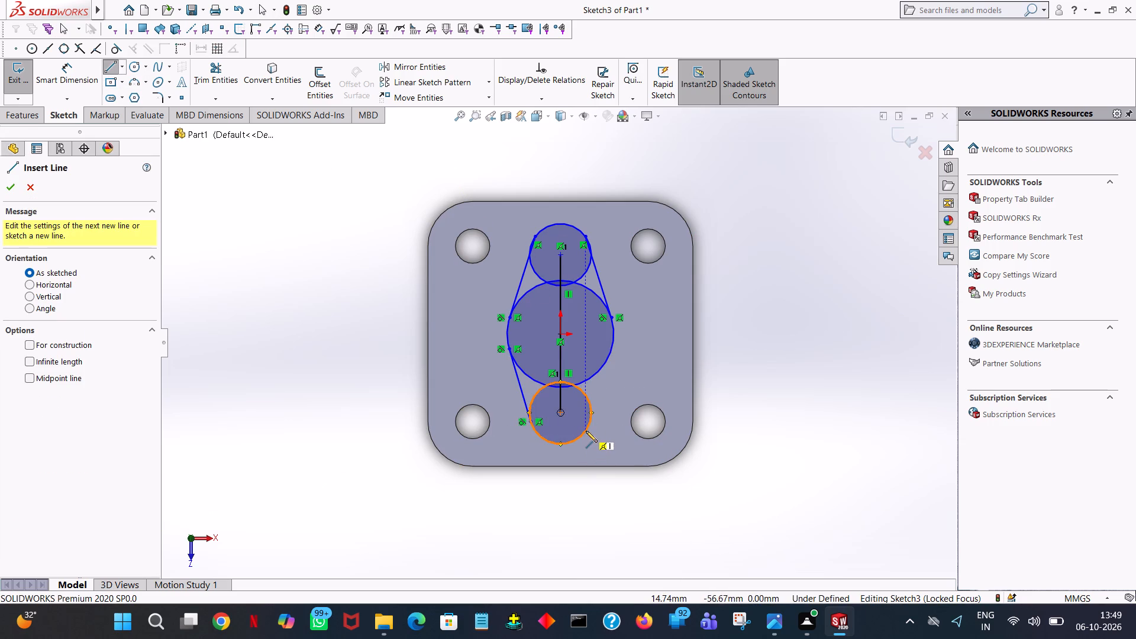
{"action": "left_click", "coordinate": [586, 431]}
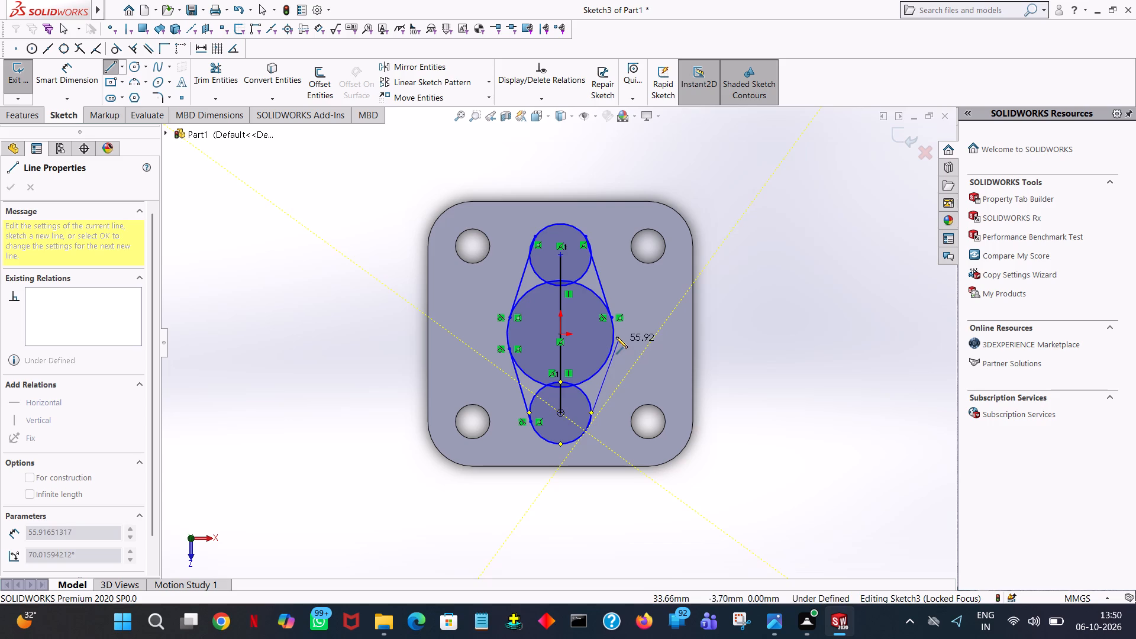
{"action": "left_click", "coordinate": [613, 341]}
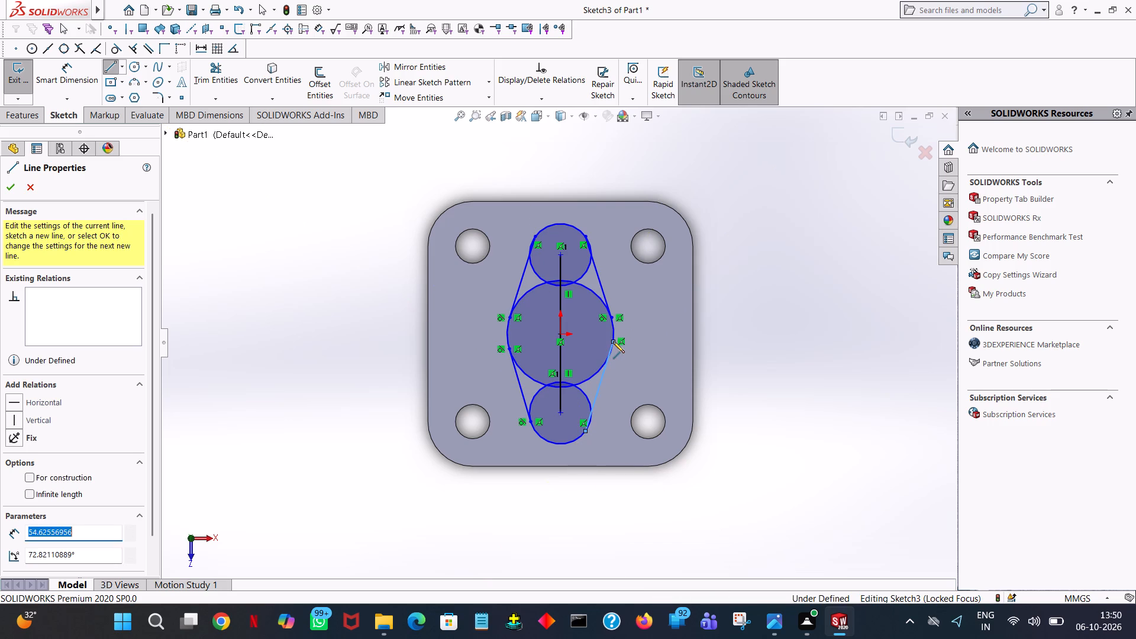
{"action": "right_click", "coordinate": [613, 341]}
{"action": "left_click", "coordinate": [637, 353]}
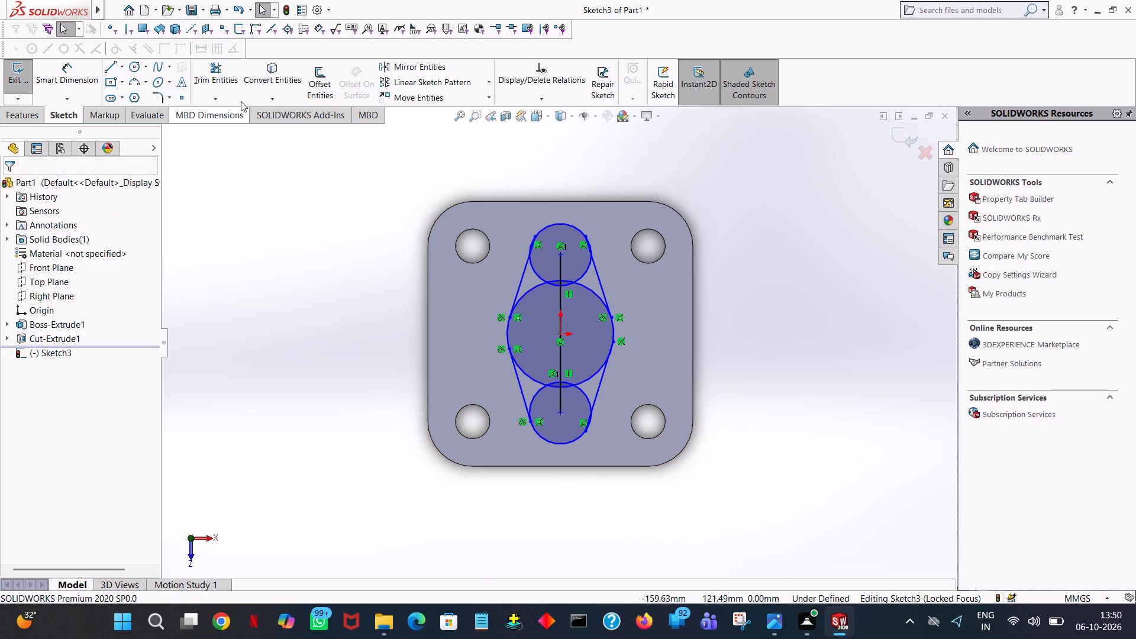
Trim the upper circle's lower side arcs and the slivers beside the slanted lines, keeping its top arc between the line ends.
{"action": "left_click", "coordinate": [206, 73]}
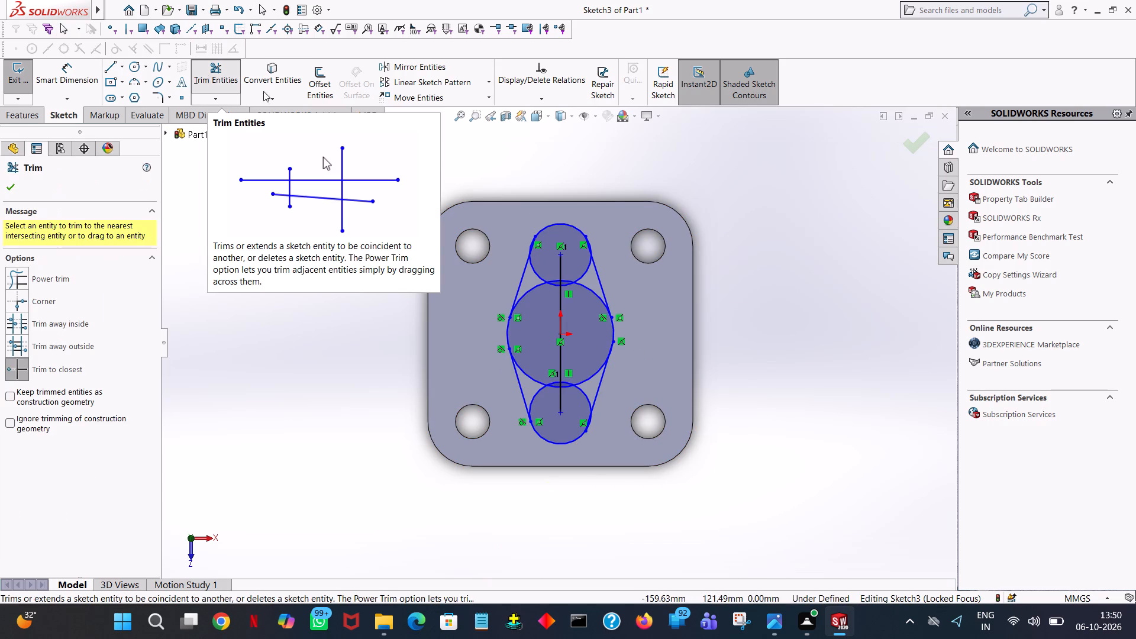
{"action": "left_click", "coordinate": [537, 273]}
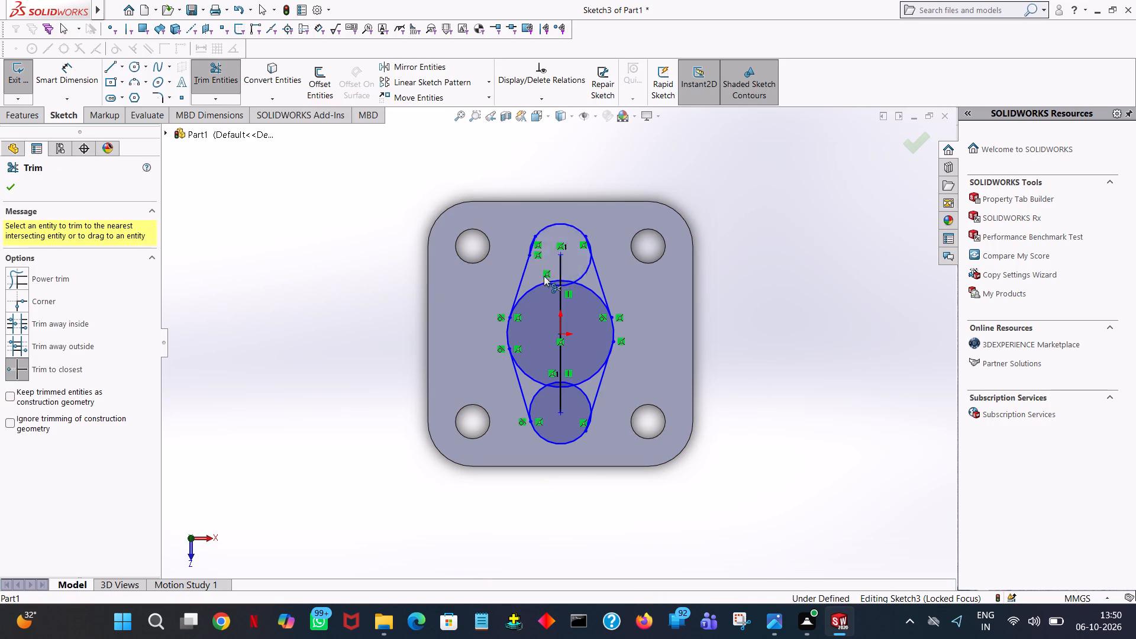
{"action": "left_click", "coordinate": [577, 280]}
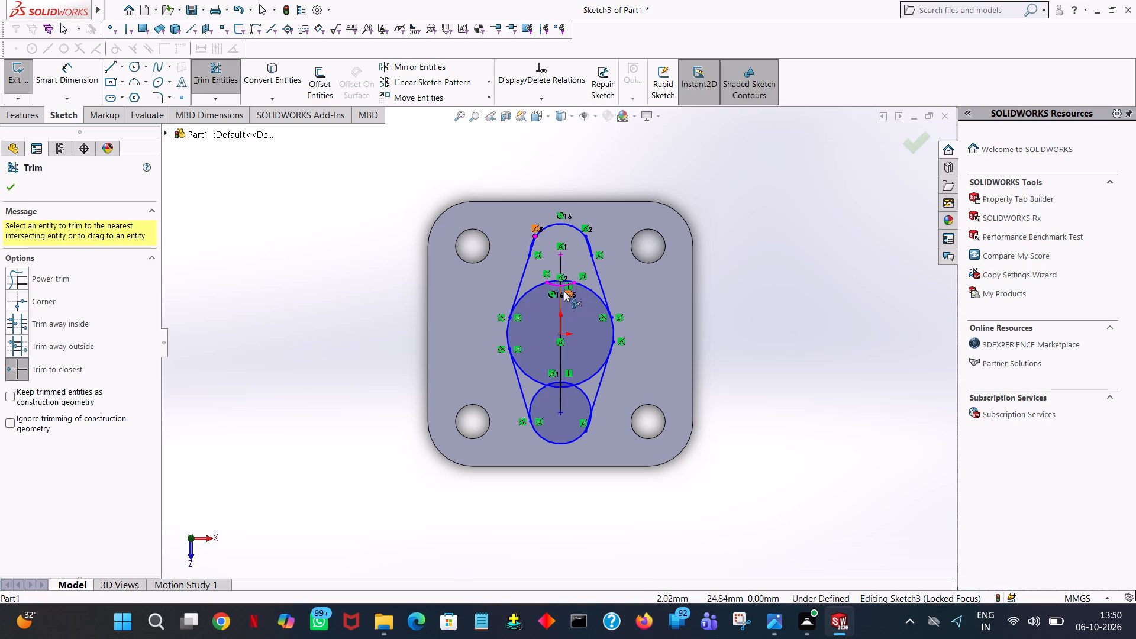
{"action": "scroll", "coordinate": [563, 264], "scroll_direction": "down", "scroll_amount": 6, "text": "ctrl"}
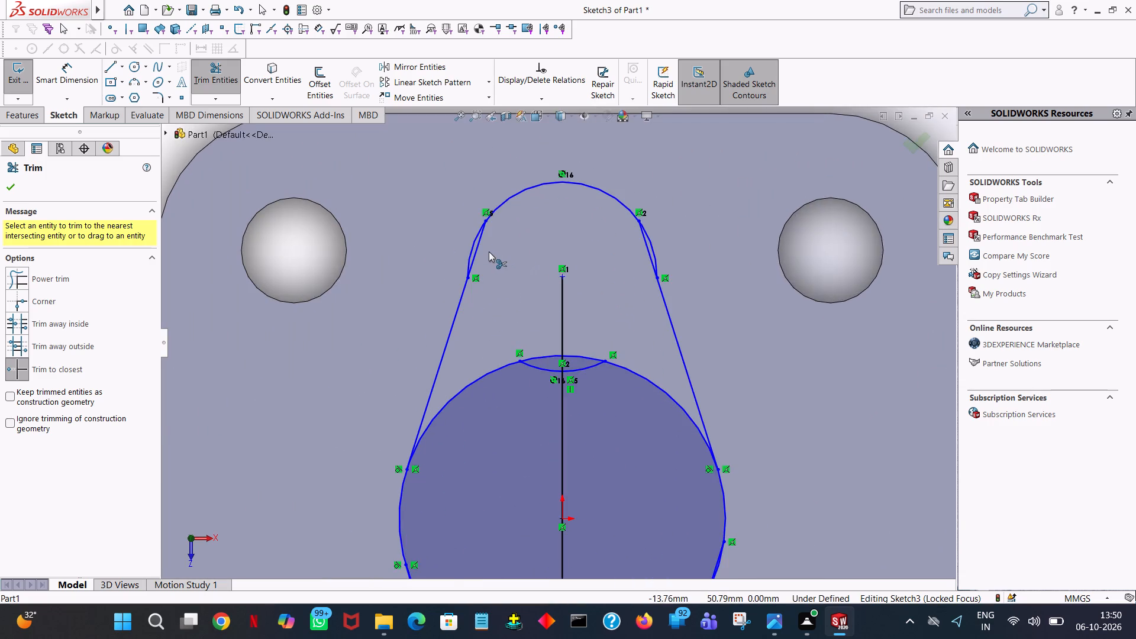
{"action": "scroll", "coordinate": [488, 251], "scroll_direction": "down", "scroll_amount": 2, "text": "ctrl"}
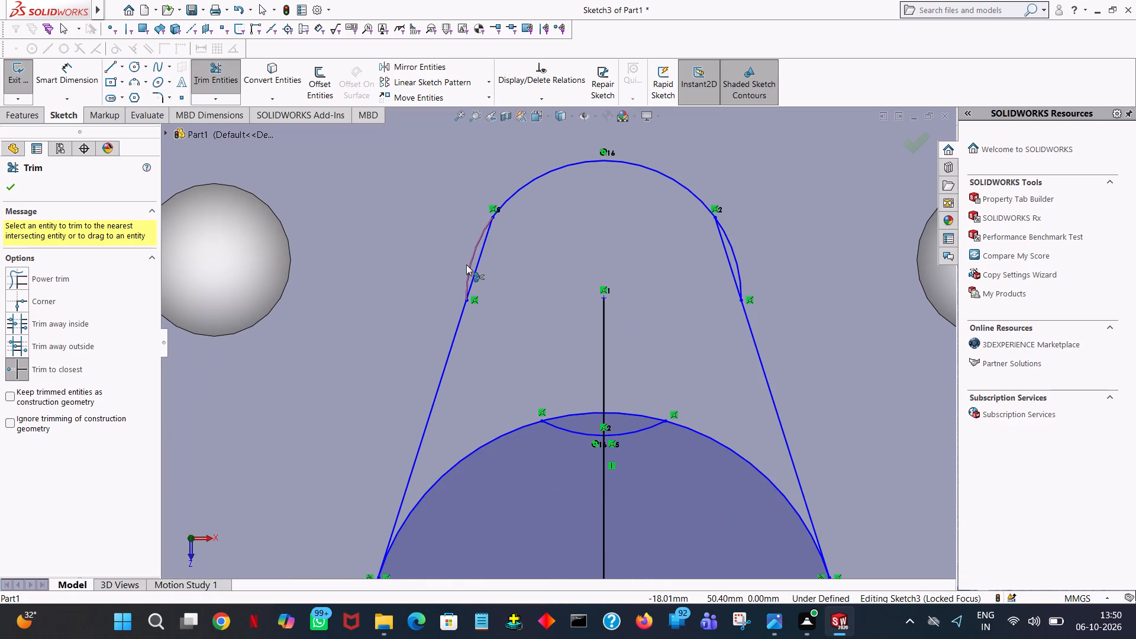
{"action": "left_click", "coordinate": [469, 262], "text": "ctrl"}
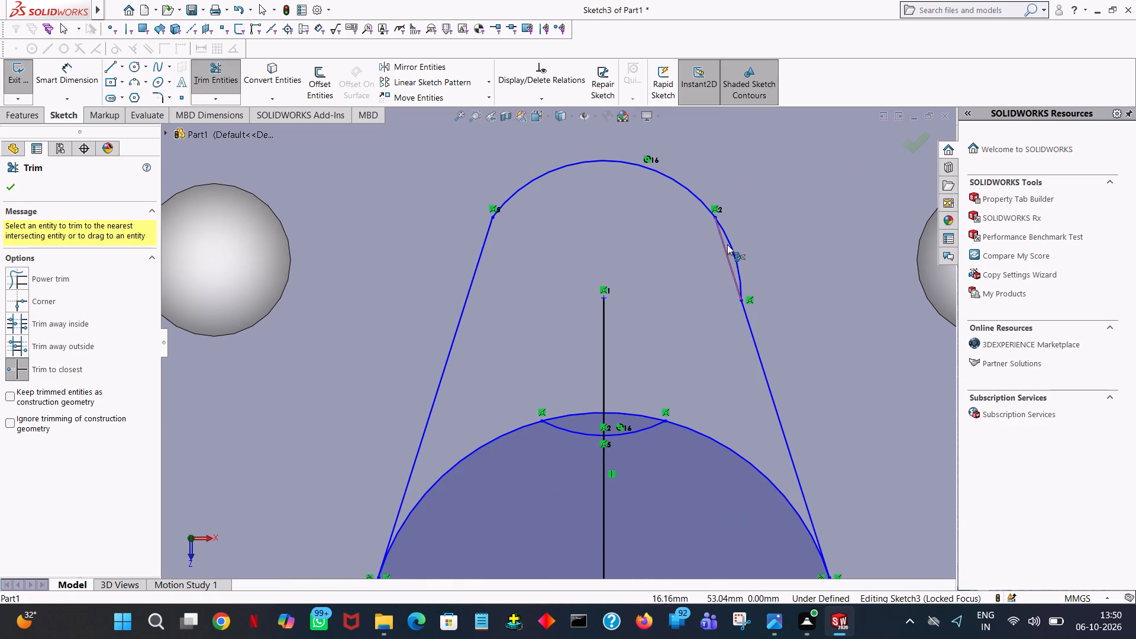
{"action": "left_click", "coordinate": [732, 243], "text": "ctrl"}
Trim the upper circle's leftover arc, the central circle's top arc and the vertical line down to the lower circle.
{"action": "scroll", "coordinate": [644, 393], "scroll_direction": "up", "scroll_amount": 2, "text": "ctrl"}
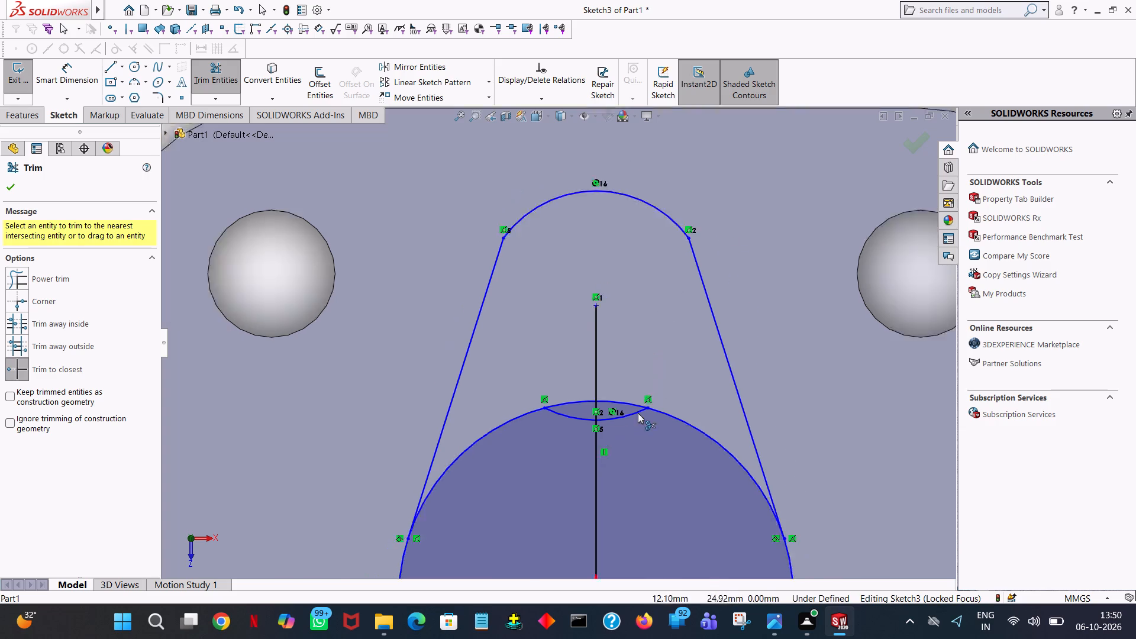
{"action": "scroll", "coordinate": [638, 413], "scroll_direction": "up", "scroll_amount": 4, "text": "ctrl"}
{"action": "left_click", "coordinate": [585, 369], "text": "ctrl"}
{"action": "left_click", "coordinate": [569, 372], "text": "ctrl"}
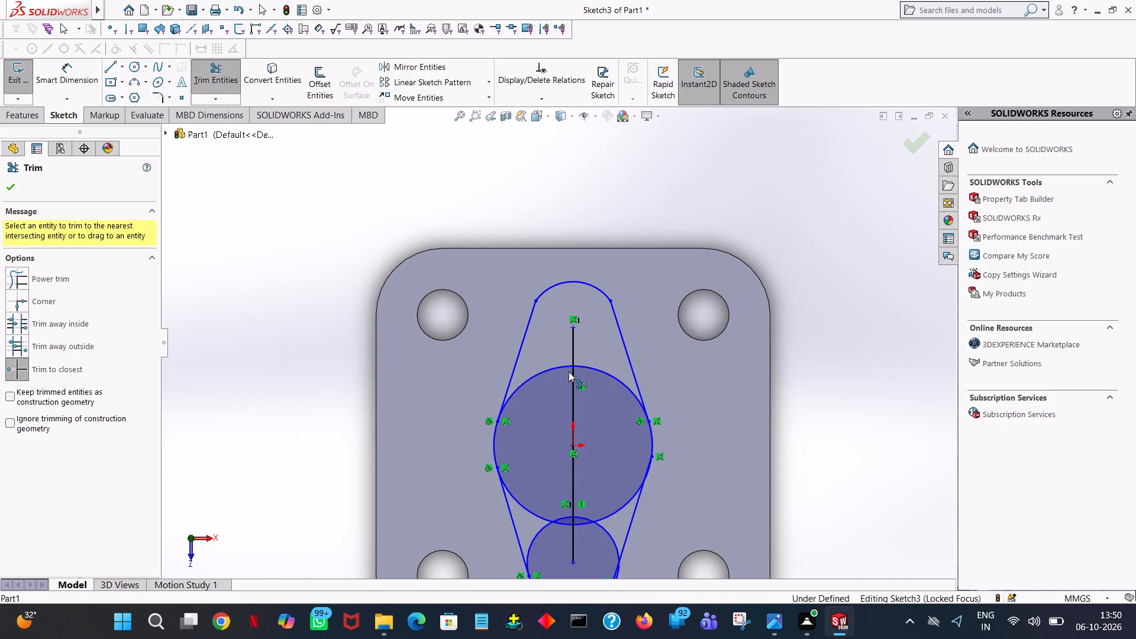
{"action": "left_click", "coordinate": [572, 356], "text": "ctrl"}
{"action": "left_click", "coordinate": [576, 367], "text": "ctrl"}
{"action": "left_click", "coordinate": [583, 367], "text": "ctrl"}
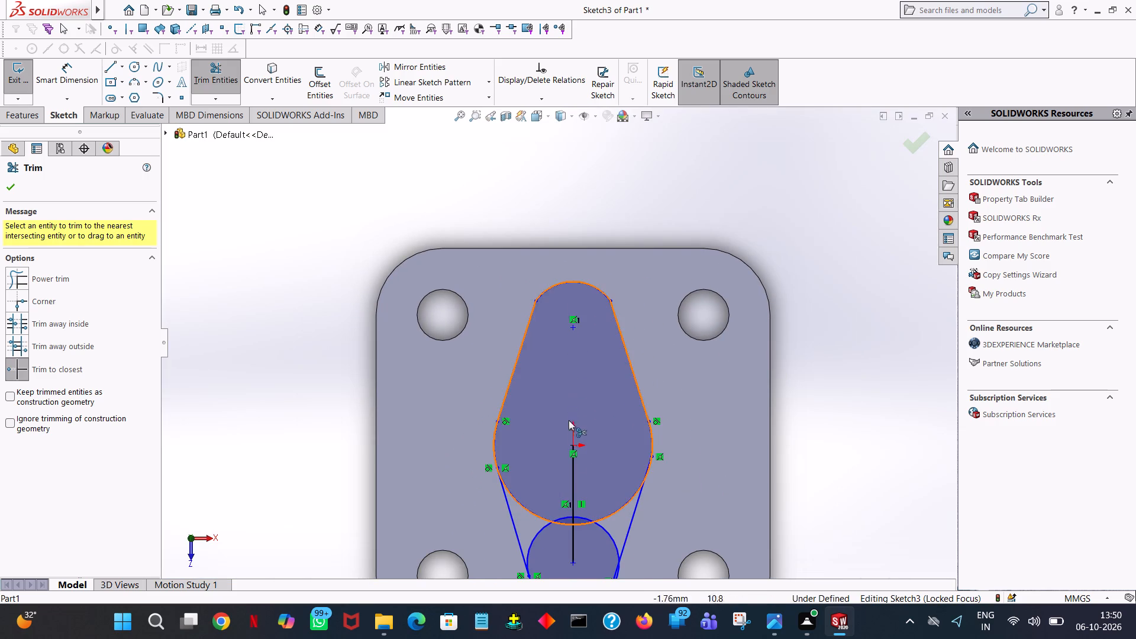
{"action": "left_click", "coordinate": [573, 458], "text": "ctrl"}
Trim the central circle's bottom arc, including the right-side sliver and the pieces inside the lower circle, keeping its short side arcs.
{"action": "scroll", "coordinate": [579, 495], "scroll_direction": "down", "scroll_amount": 4, "text": "ctrl"}
{"action": "scroll", "coordinate": [586, 511], "scroll_direction": "up", "scroll_amount": 4, "text": "ctrl"}
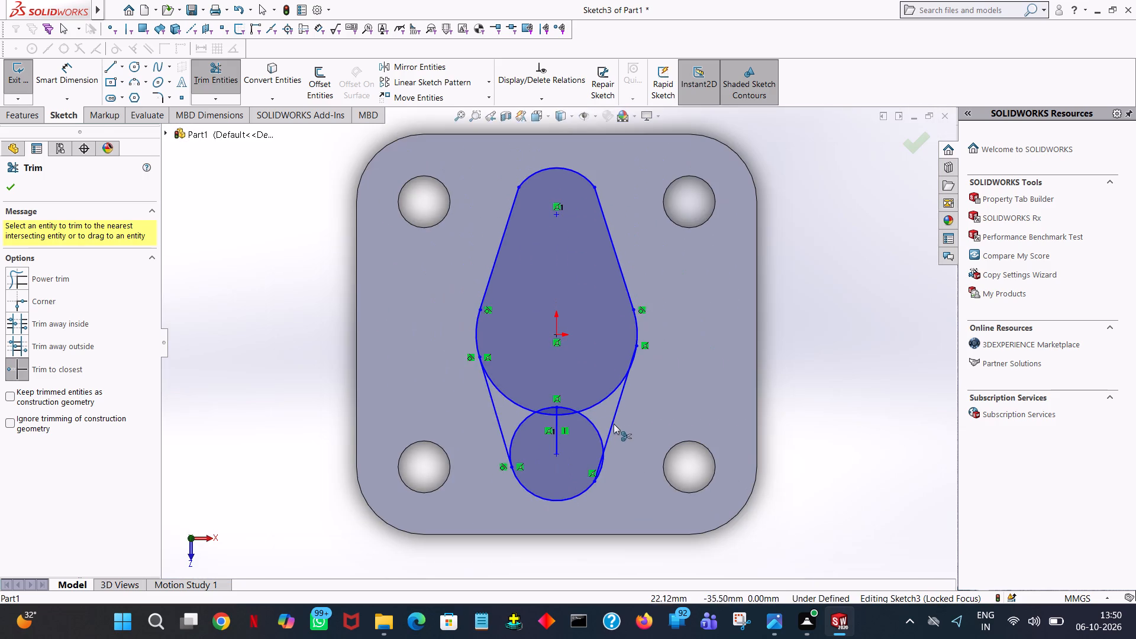
{"action": "scroll", "coordinate": [610, 408], "scroll_direction": "down", "scroll_amount": 3, "text": "ctrl"}
{"action": "left_click", "coordinate": [605, 386], "text": "ctrl"}
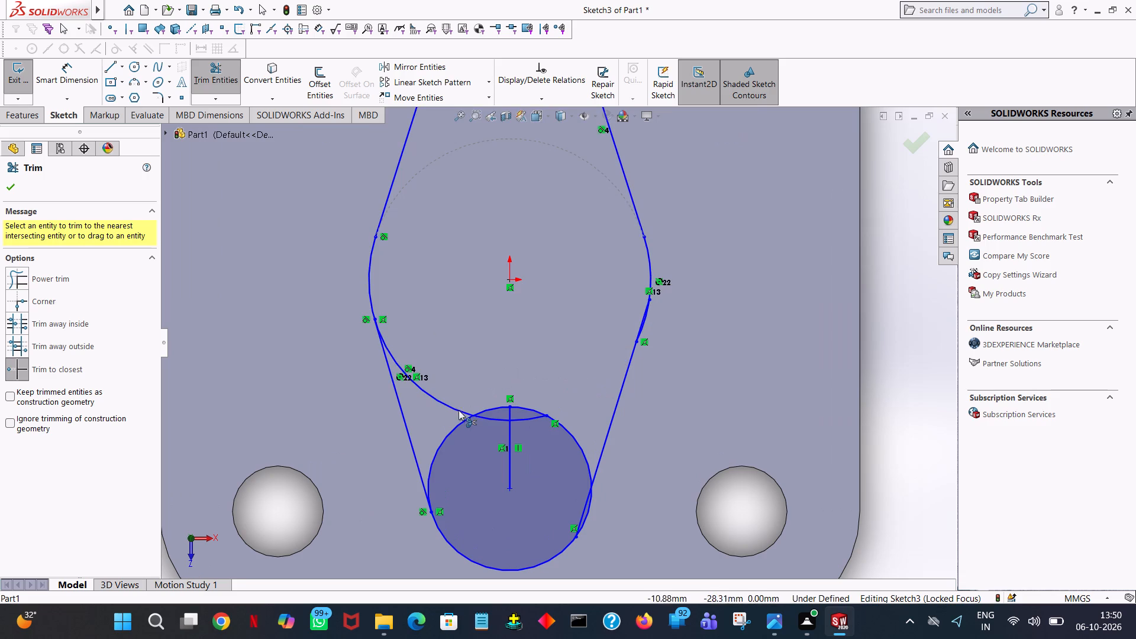
{"action": "left_click", "coordinate": [458, 406], "text": "ctrl"}
{"action": "left_click", "coordinate": [425, 392], "text": "ctrl"}
{"action": "scroll", "coordinate": [592, 316], "scroll_direction": "down", "scroll_amount": 2, "text": "ctrl"}
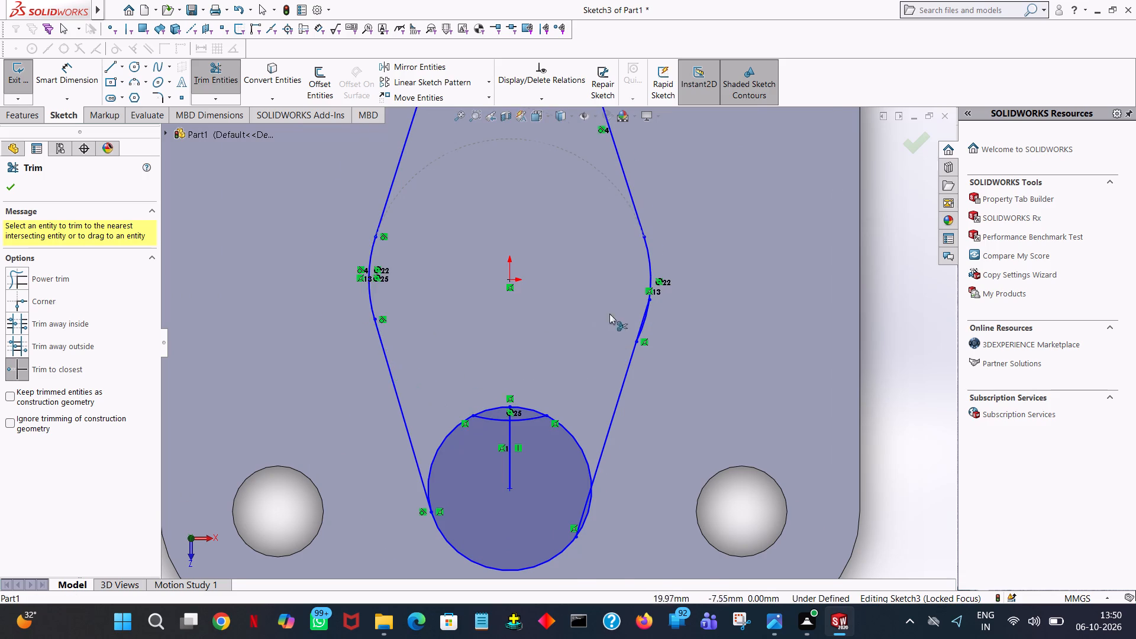
{"action": "scroll", "coordinate": [609, 314], "scroll_direction": "down", "scroll_amount": 6, "text": "ctrl"}
{"action": "left_click", "coordinate": [711, 350], "text": "ctrl"}
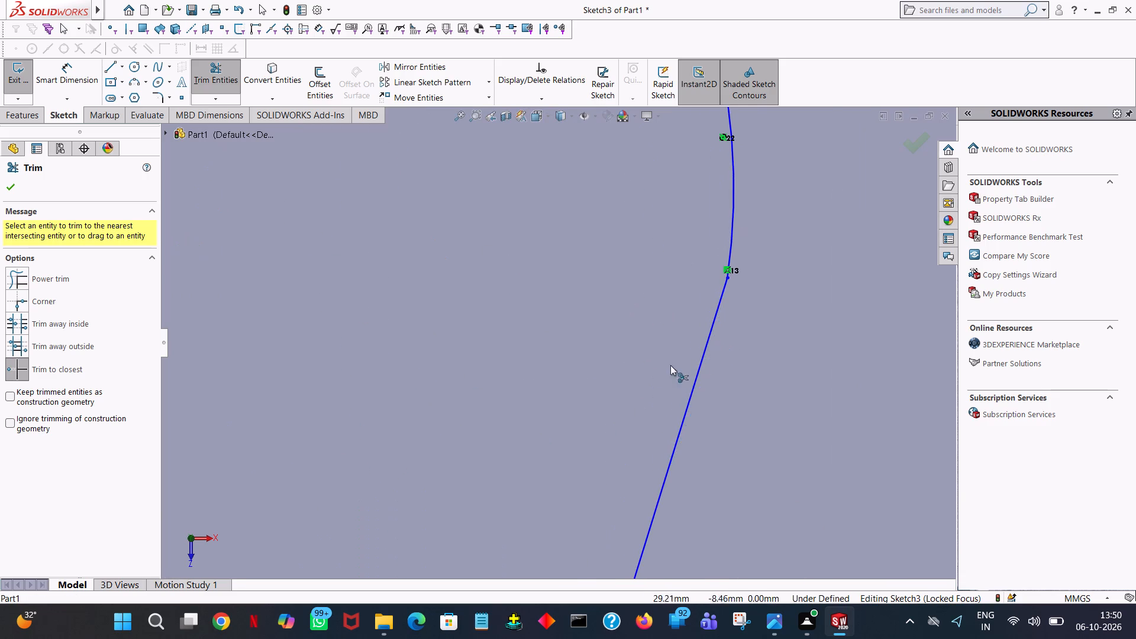
{"action": "scroll", "coordinate": [555, 376], "scroll_direction": "up", "scroll_amount": 7, "text": "ctrl"}
{"action": "scroll", "coordinate": [453, 375], "scroll_direction": "up", "scroll_amount": 3, "text": "ctrl"}
{"action": "scroll", "coordinate": [469, 418], "scroll_direction": "down", "scroll_amount": 2, "text": "ctrl"}
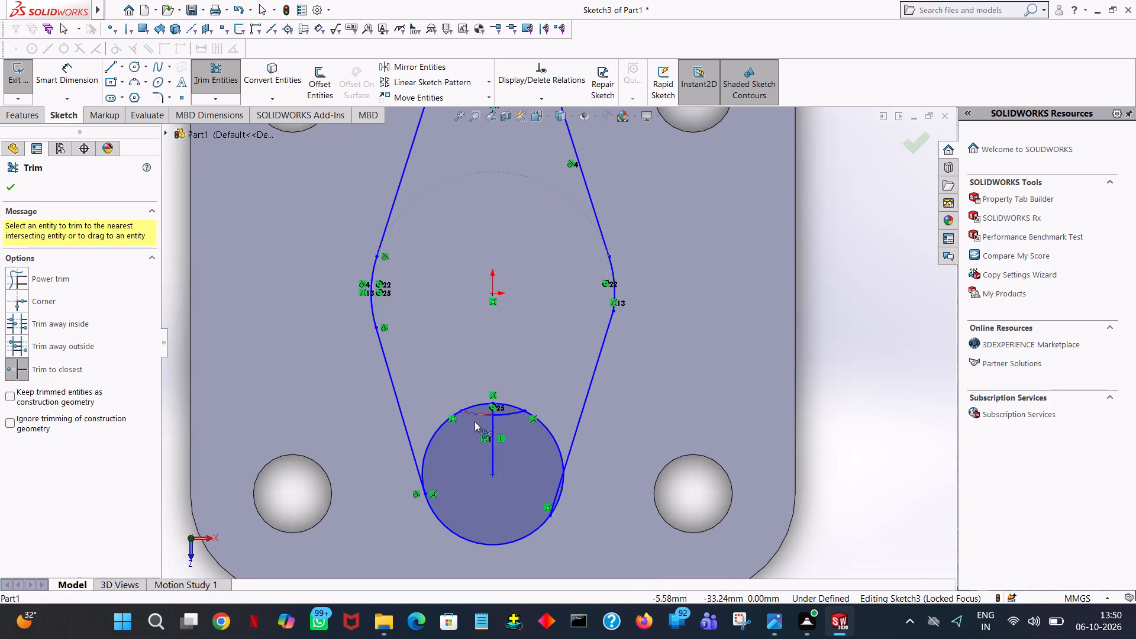
{"action": "left_click", "coordinate": [484, 411], "text": "ctrl"}
{"action": "left_click", "coordinate": [521, 408], "text": "ctrl"}
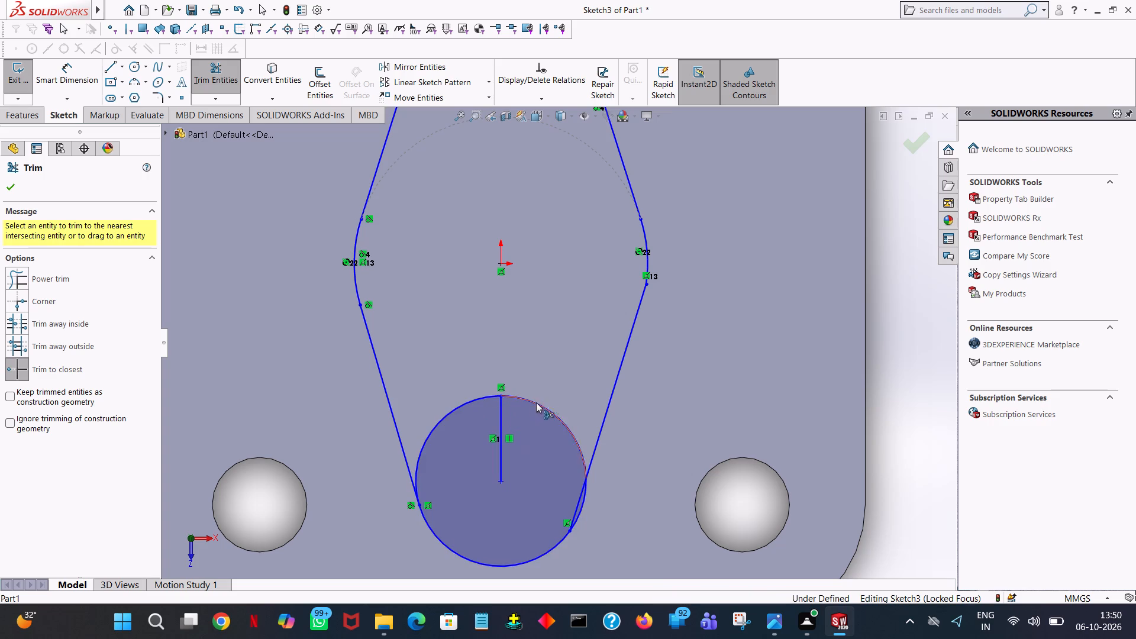
Trim the lower circle's upper arcs, the leftover vertical line and the right-side sliver, keeping the bottom arc as the outline's end.
{"action": "left_click", "coordinate": [540, 401], "text": "ctrl"}
{"action": "left_click", "coordinate": [540, 405], "text": "ctrl"}
{"action": "left_click", "coordinate": [503, 450], "text": "ctrl"}
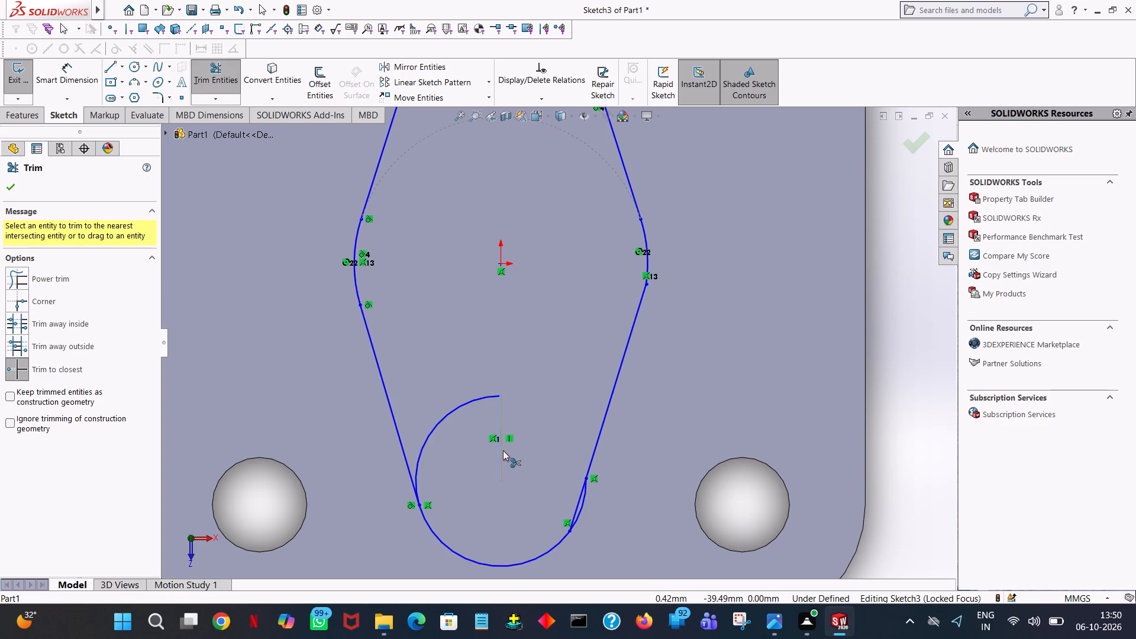
{"action": "left_click", "coordinate": [462, 404], "text": "ctrl"}
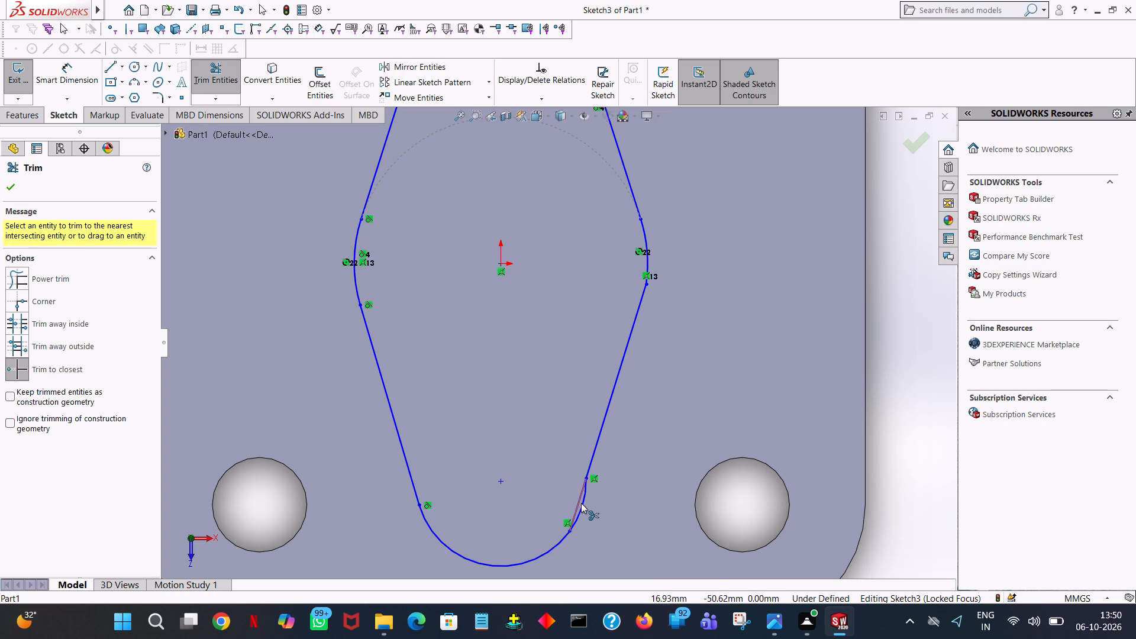
{"action": "left_click", "coordinate": [583, 504], "text": "ctrl"}
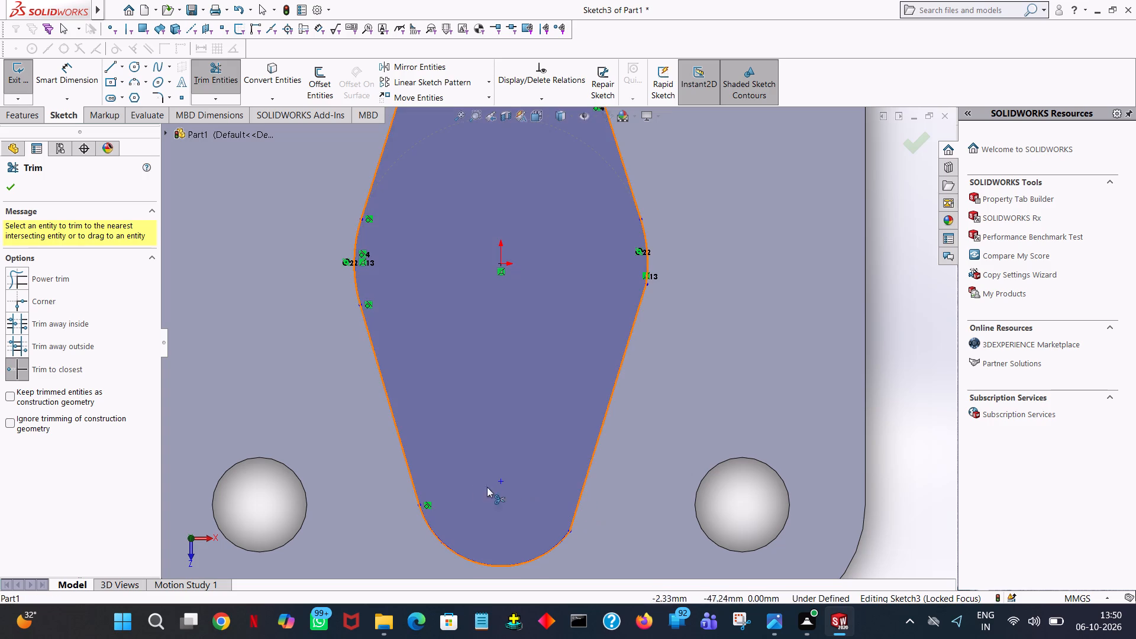
Examine the trimmed boss outline around its side arcs and end the Trim command.
{"action": "scroll", "coordinate": [531, 434], "scroll_direction": "up", "scroll_amount": 6, "text": "ctrl"}
{"action": "scroll", "coordinate": [603, 325], "scroll_direction": "down", "scroll_amount": 4, "text": "ctrl"}
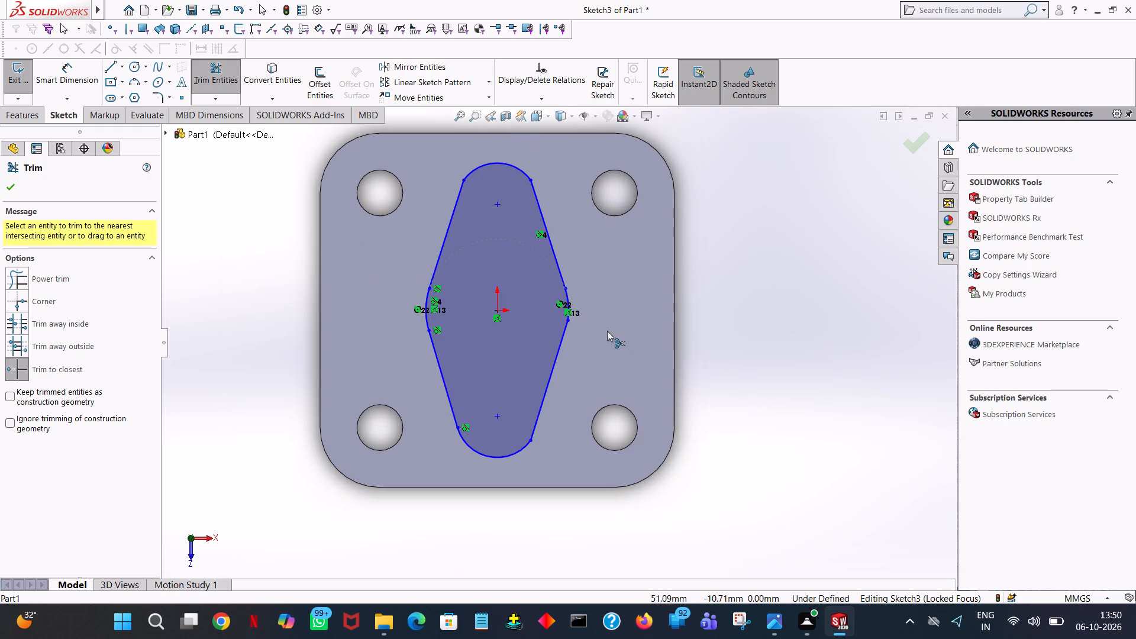
{"action": "scroll", "coordinate": [607, 331], "scroll_direction": "down", "scroll_amount": 9, "text": "ctrl"}
{"action": "scroll", "coordinate": [488, 297], "scroll_direction": "up", "scroll_amount": 7, "text": "ctrl"}
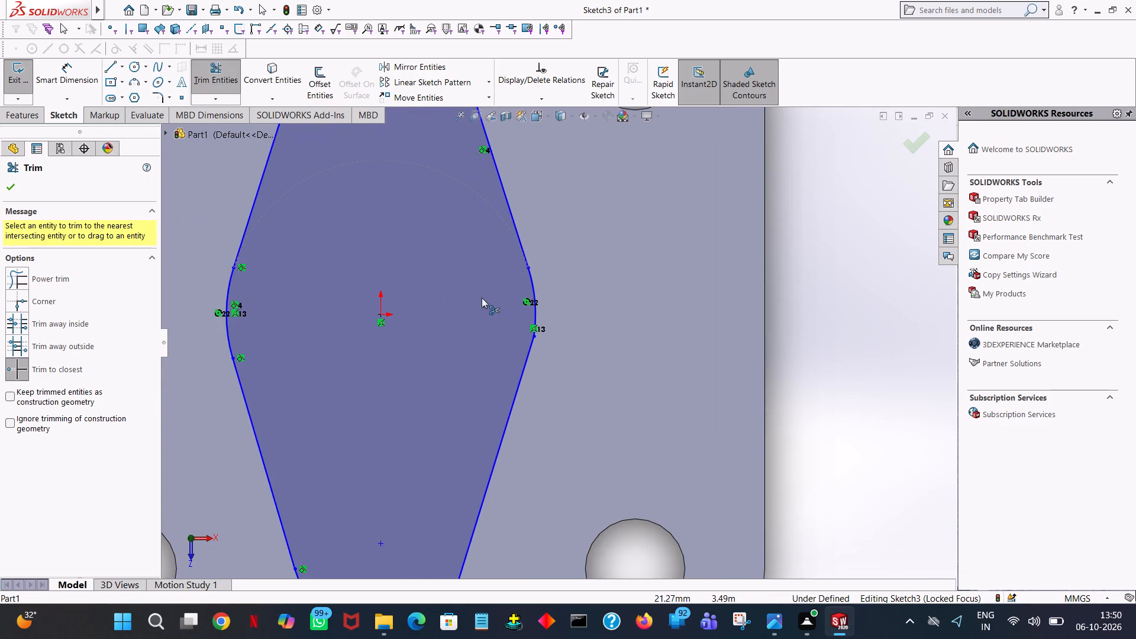
{"action": "scroll", "coordinate": [414, 291], "scroll_direction": "up", "scroll_amount": 2, "text": "ctrl"}
{"action": "scroll", "coordinate": [308, 321], "scroll_direction": "down", "scroll_amount": 8, "text": "ctrl"}
{"action": "scroll", "coordinate": [504, 325], "scroll_direction": "up", "scroll_amount": 6, "text": "ctrl"}
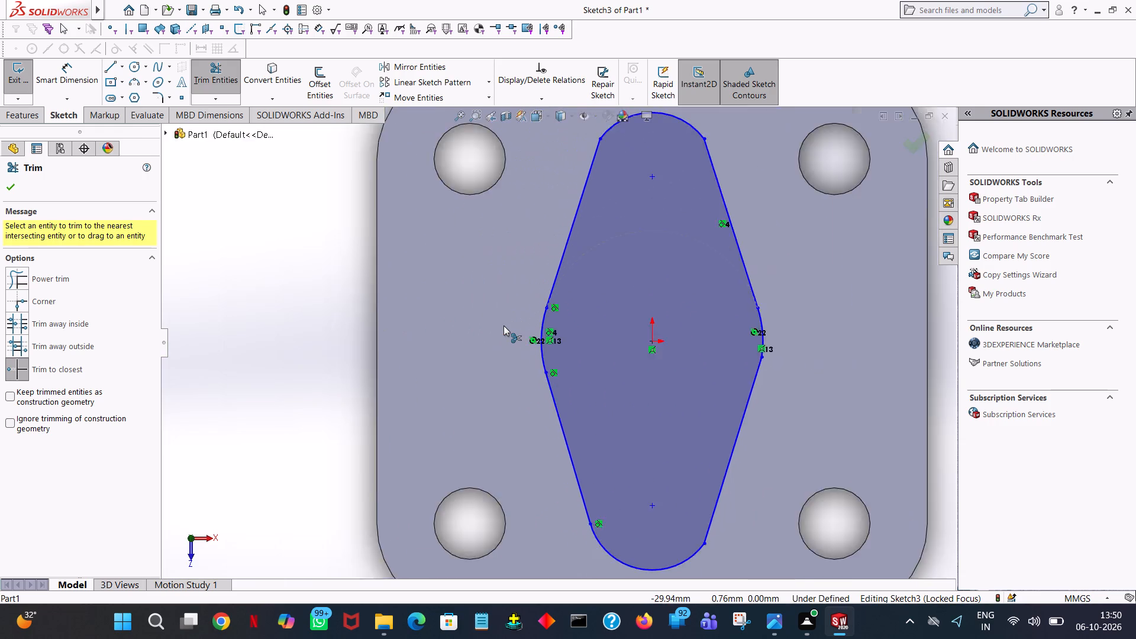
{"action": "scroll", "coordinate": [504, 325], "scroll_direction": "up", "scroll_amount": 6, "text": "ctrl"}
{"action": "left_click", "coordinate": [802, 309]}
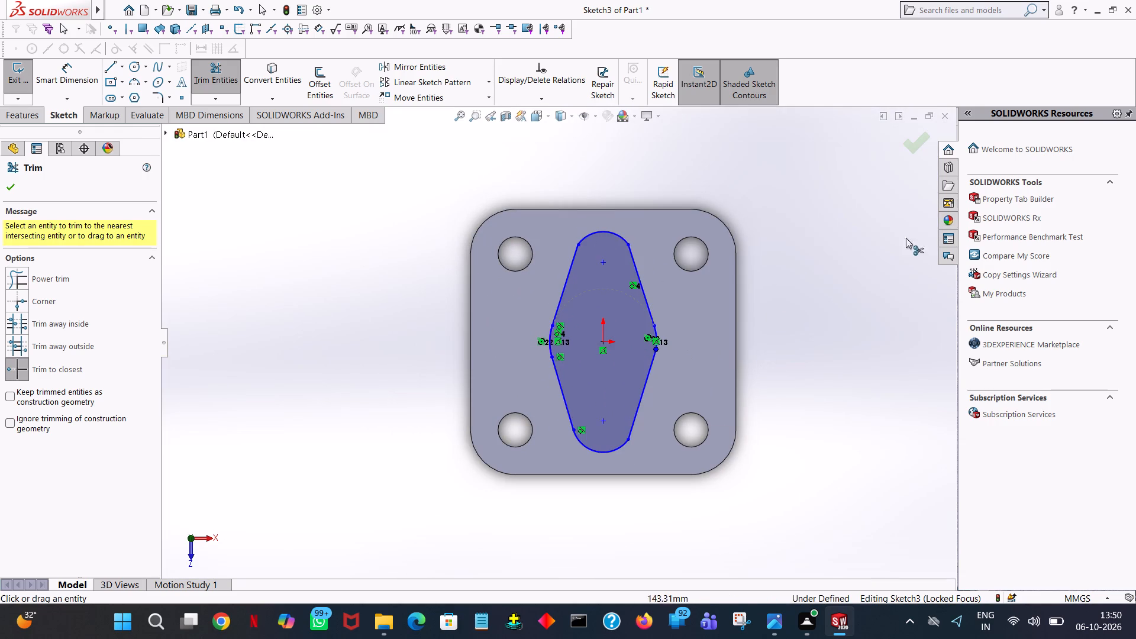
{"action": "left_click", "coordinate": [921, 148]}
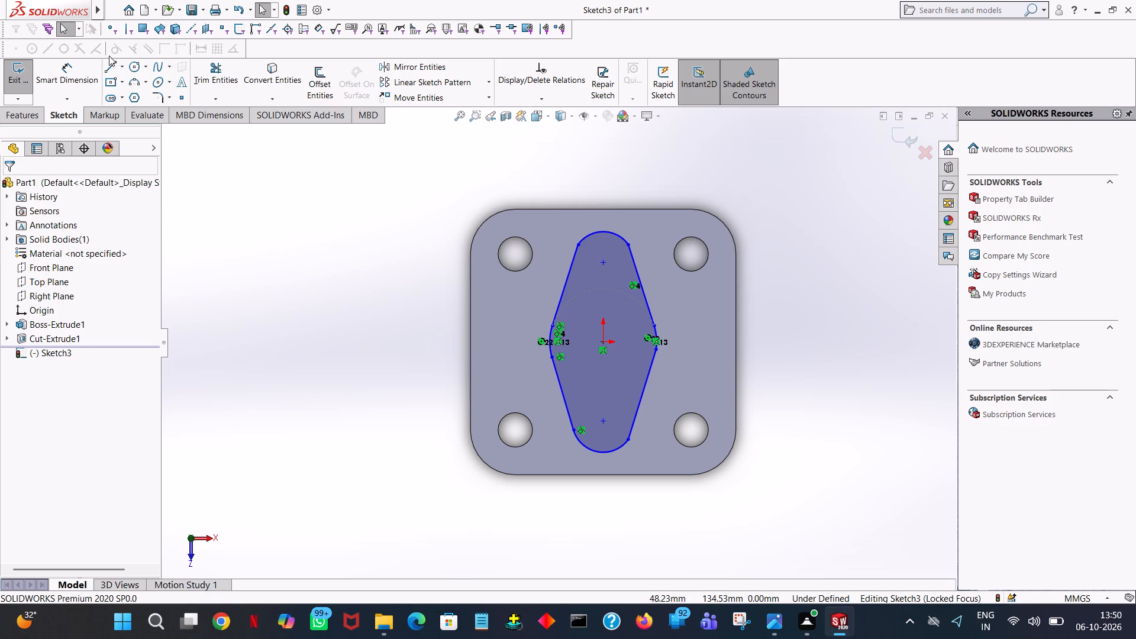
Add a radius dimension to the outline's top arc, placing it above the plate.
{"action": "left_click", "coordinate": [77, 74]}
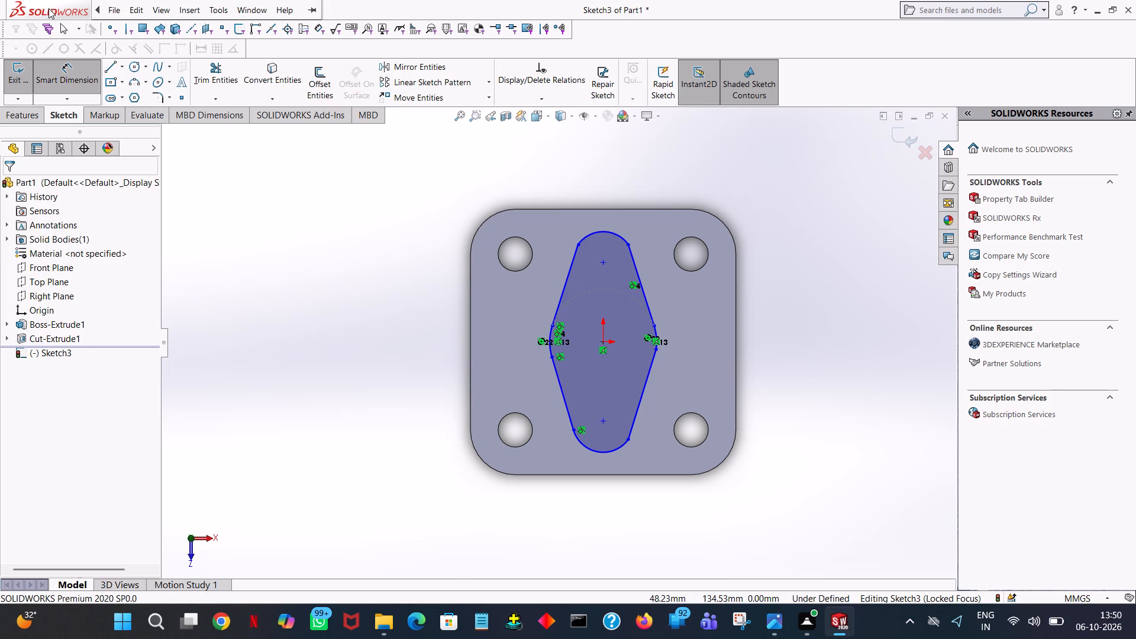
{"action": "left_click", "coordinate": [347, 150]}
{"action": "left_click", "coordinate": [612, 232]}
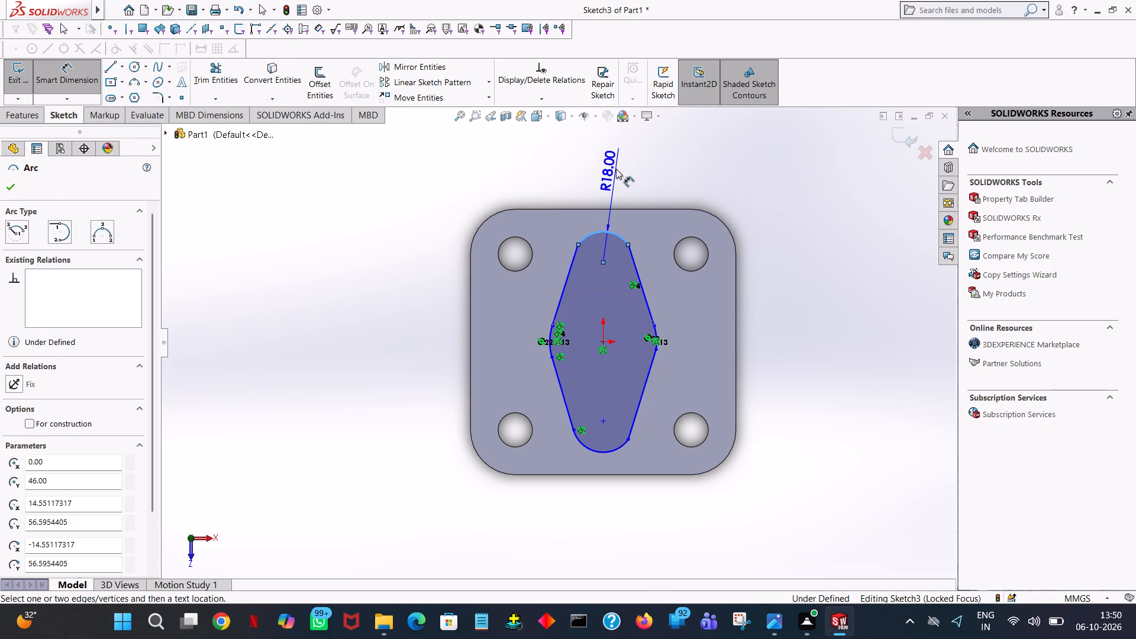
{"action": "left_click", "coordinate": [616, 169]}
{"action": "left_click", "coordinate": [570, 153]}
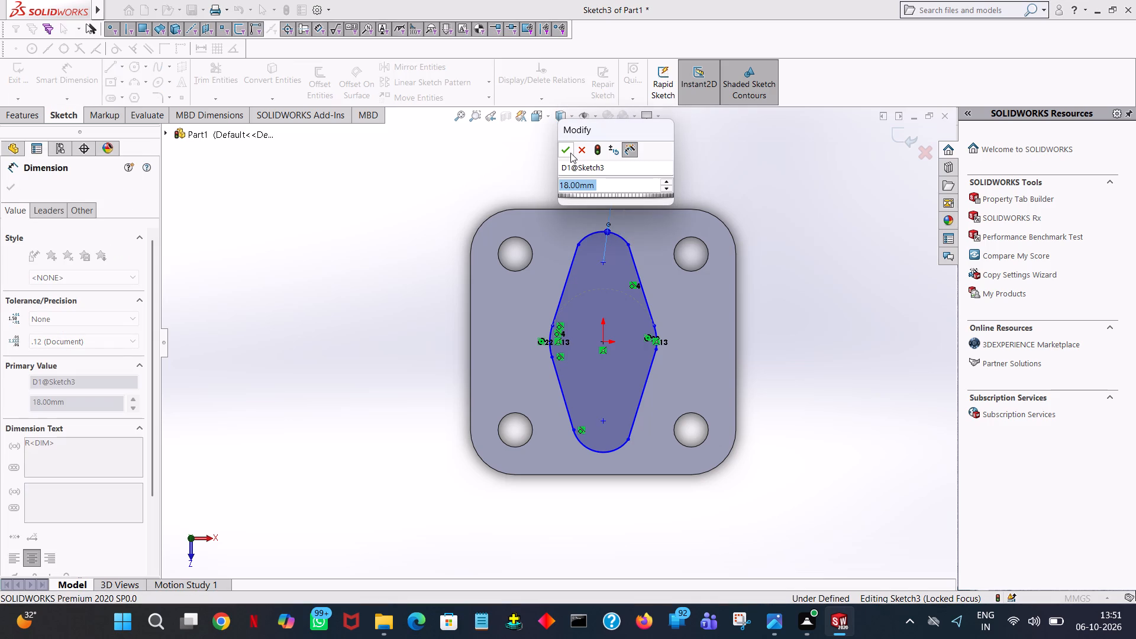
Add a radius dimension to the outline's bottom arc, placing it below the plate.
{"action": "left_click", "coordinate": [605, 453]}
{"action": "left_click", "coordinate": [607, 490]}
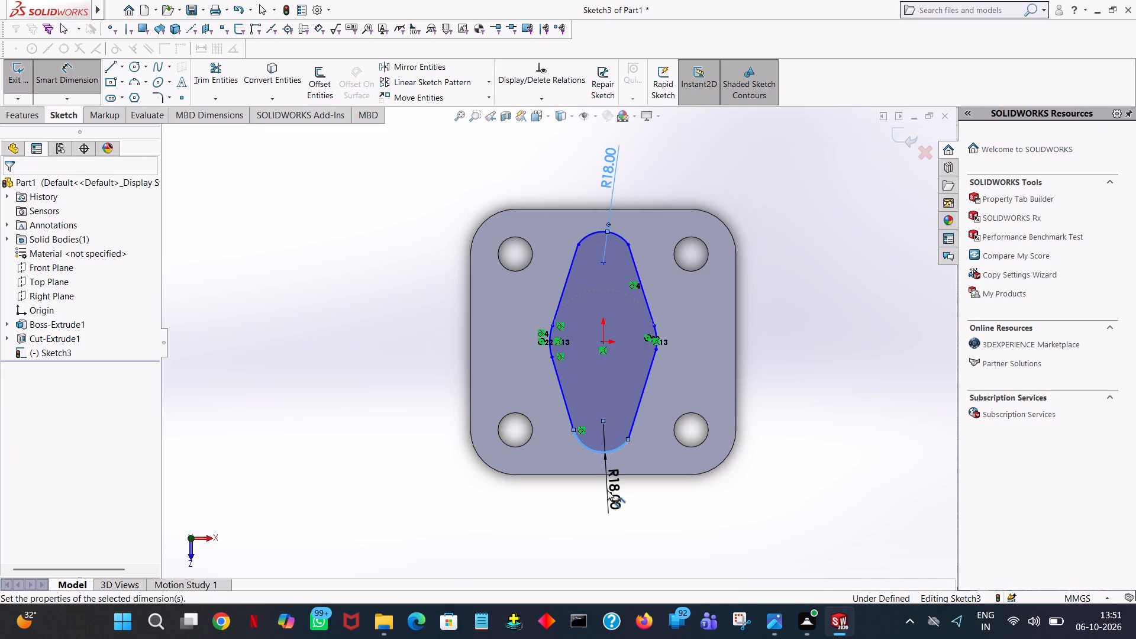
{"action": "left_click", "coordinate": [558, 469]}
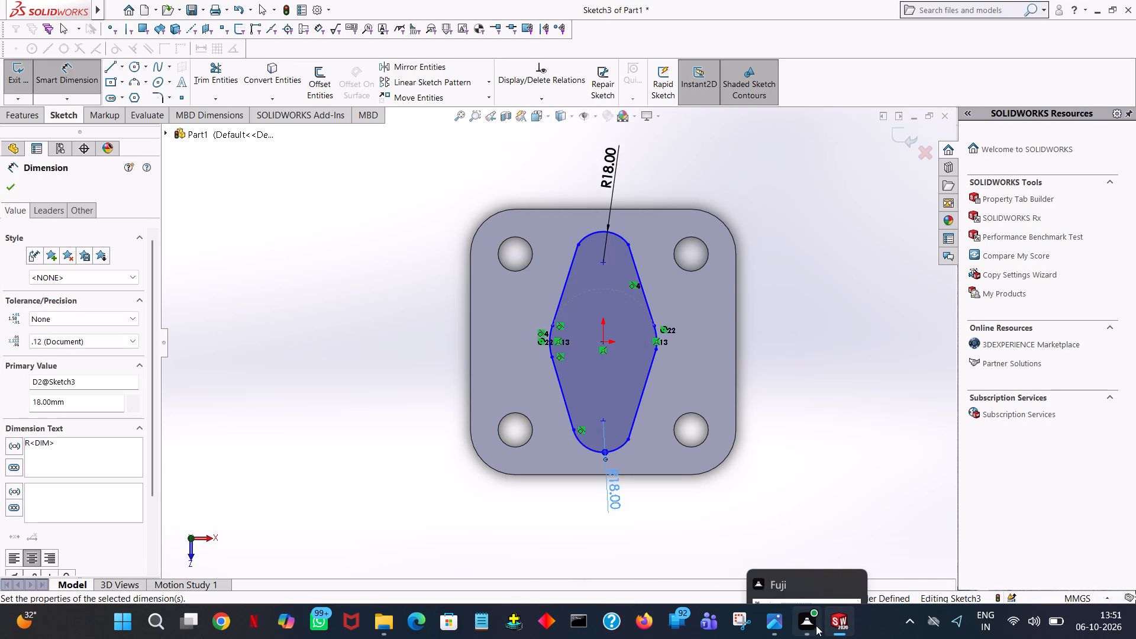
{"action": "left_click", "coordinate": [808, 372]}
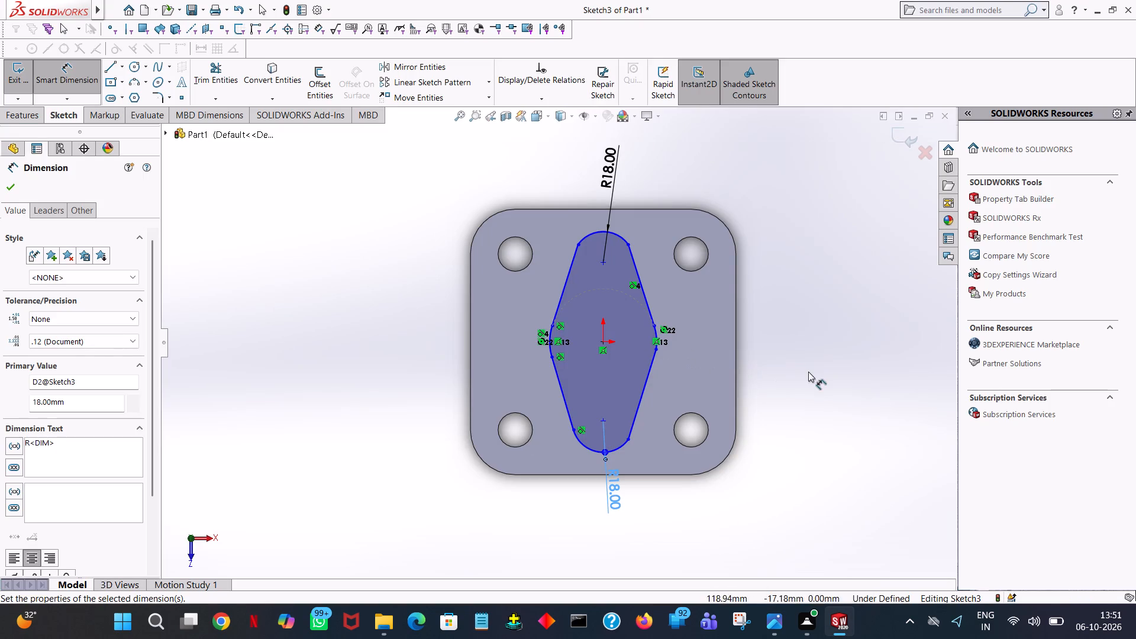
Dimension the vertical extent of the outline's lower-right slanted line, placing it to the right of the plate.
{"action": "left_click", "coordinate": [641, 402]}
{"action": "left_click", "coordinate": [774, 401]}
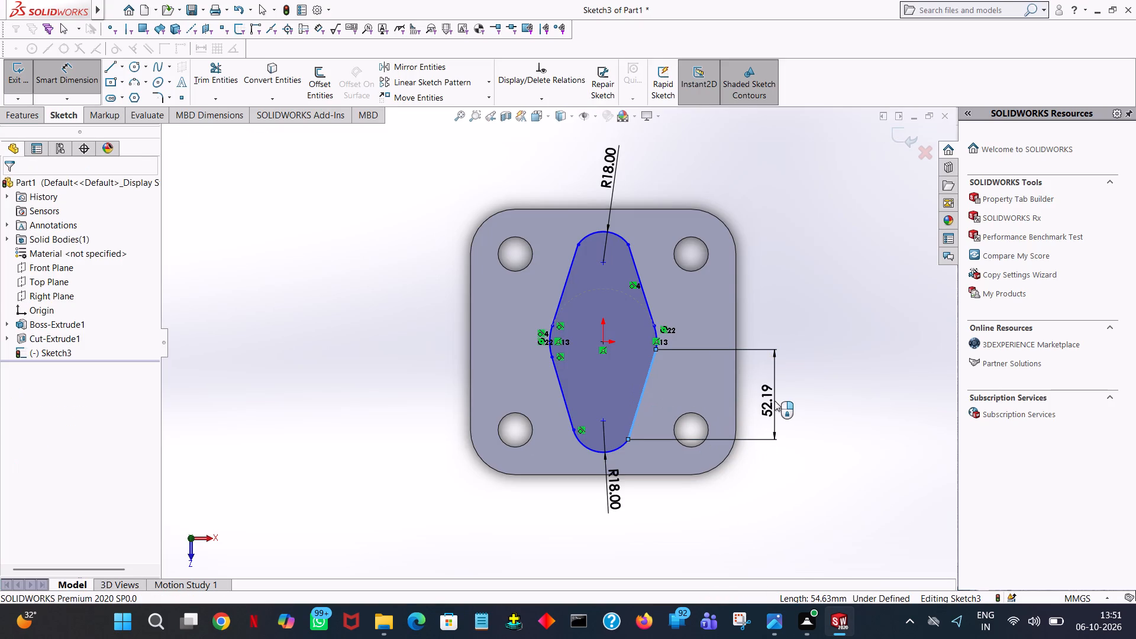
{"action": "left_click", "coordinate": [724, 382]}
{"action": "left_click", "coordinate": [799, 341]}
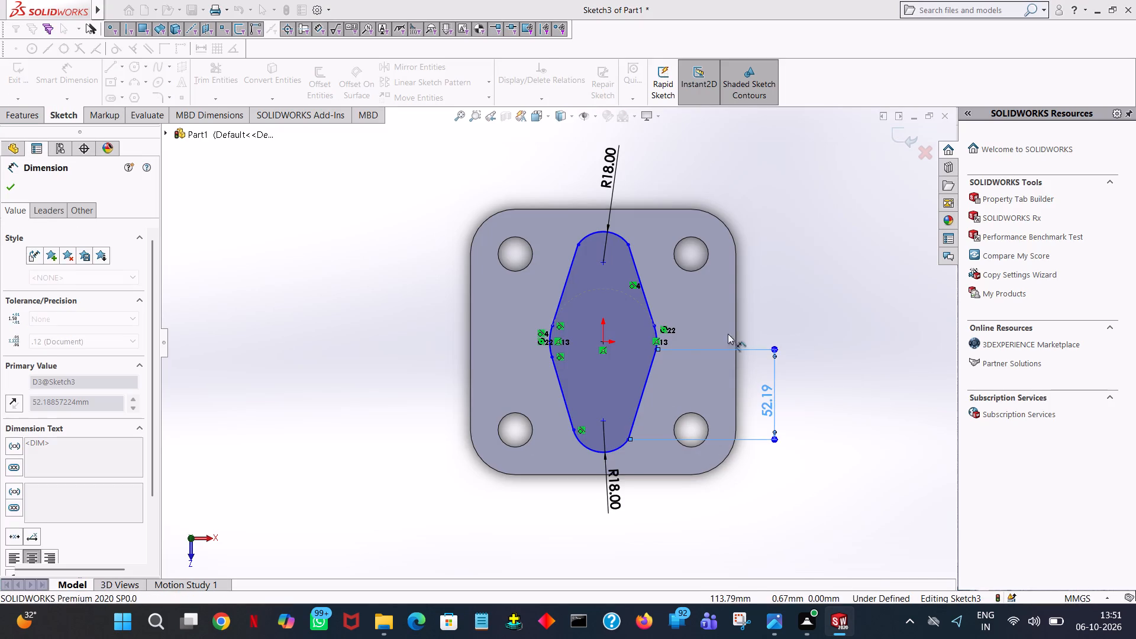
Add a radius dimension to the outline's short right side arc, placing it to the right of the plate.
{"action": "left_click", "coordinate": [656, 335]}
{"action": "left_click", "coordinate": [790, 329]}
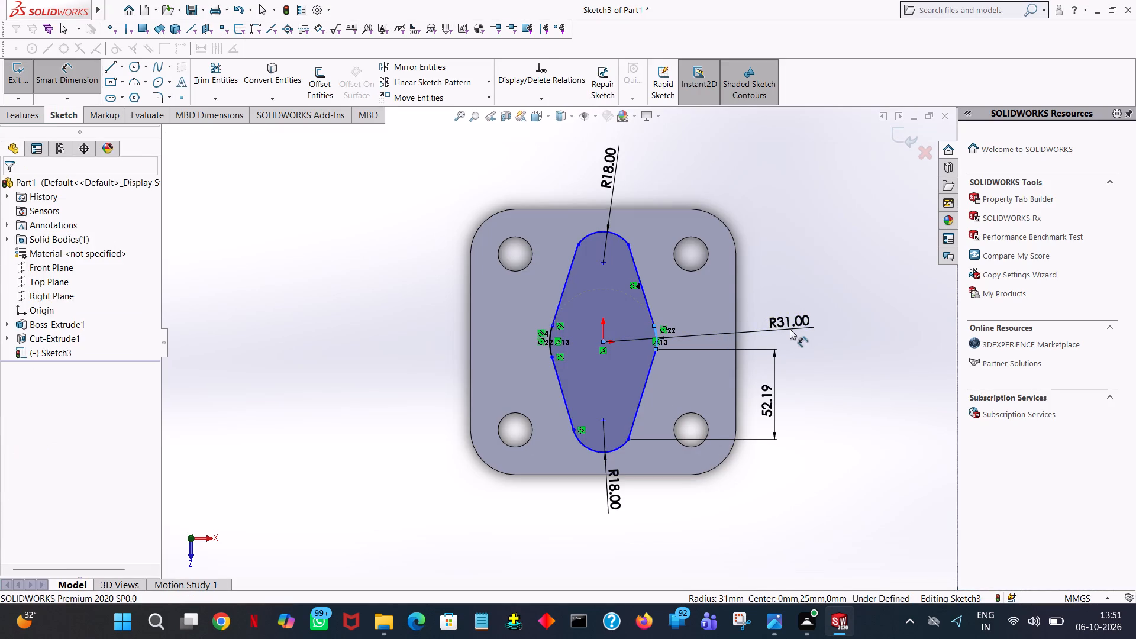
{"action": "left_click", "coordinate": [733, 309]}
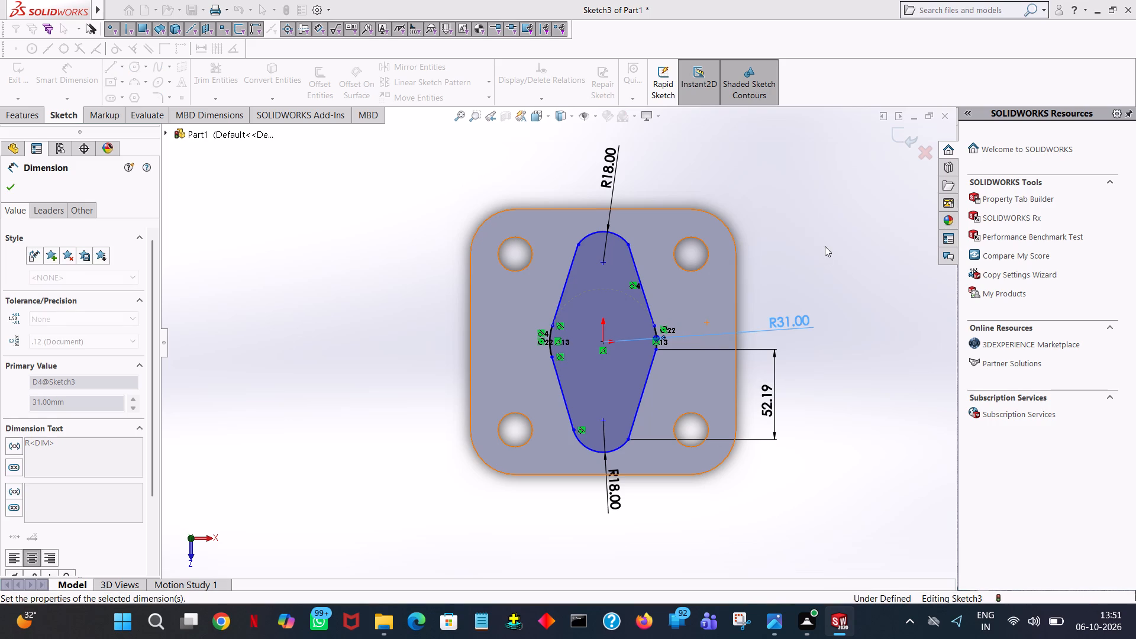
{"action": "left_click", "coordinate": [825, 246]}
Dimension the vertical extents of the outline's upper-left and lower-left slanted lines, placing both to the left of the plate.
{"action": "left_click", "coordinate": [563, 290]}
{"action": "left_click", "coordinate": [408, 248]}
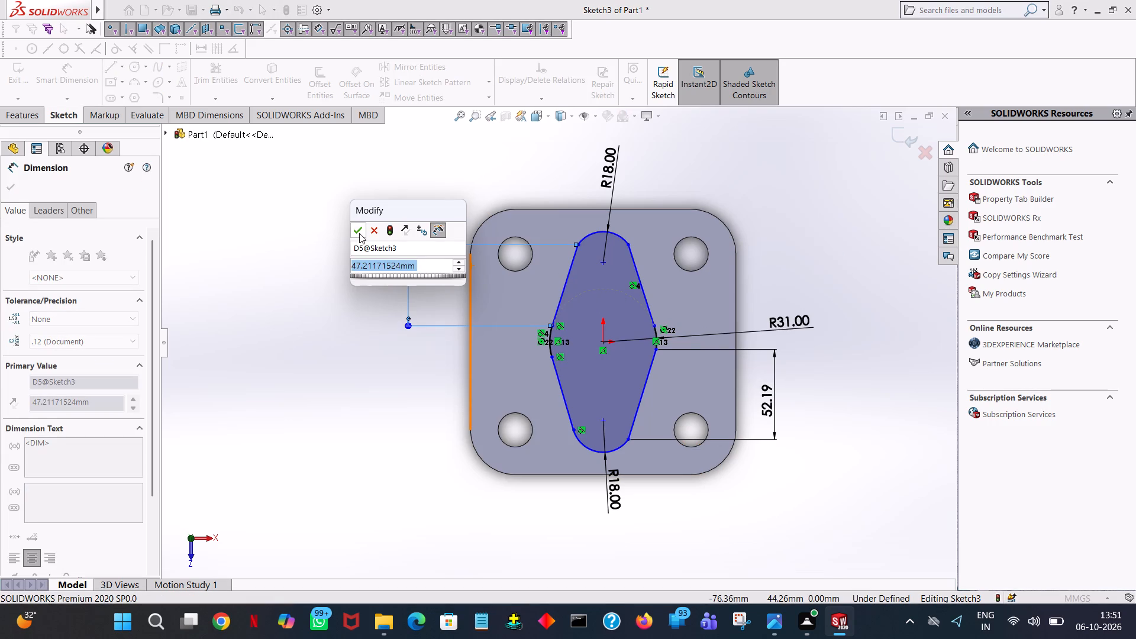
{"action": "left_click", "coordinate": [359, 233]}
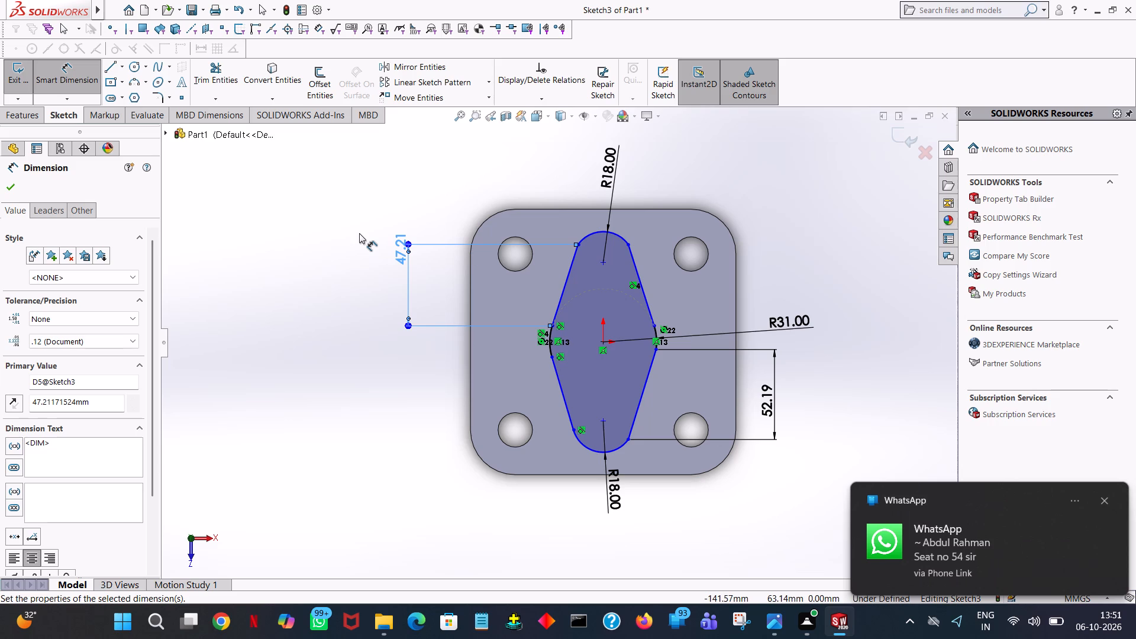
{"action": "left_click", "coordinate": [359, 233]}
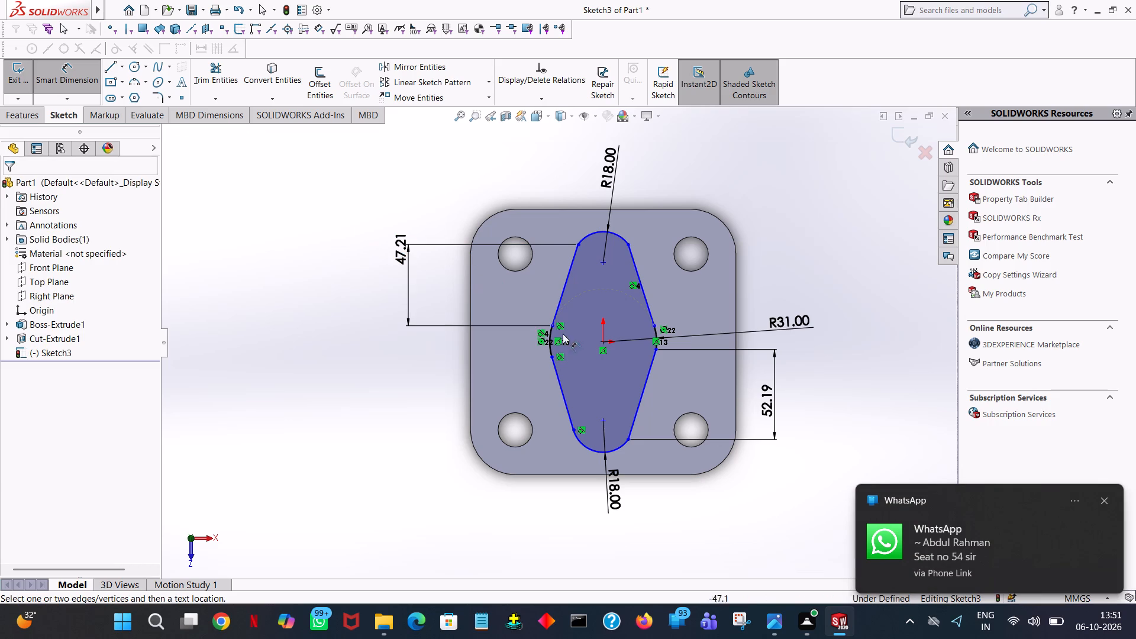
{"action": "left_click", "coordinate": [562, 399]}
{"action": "left_click", "coordinate": [441, 399]}
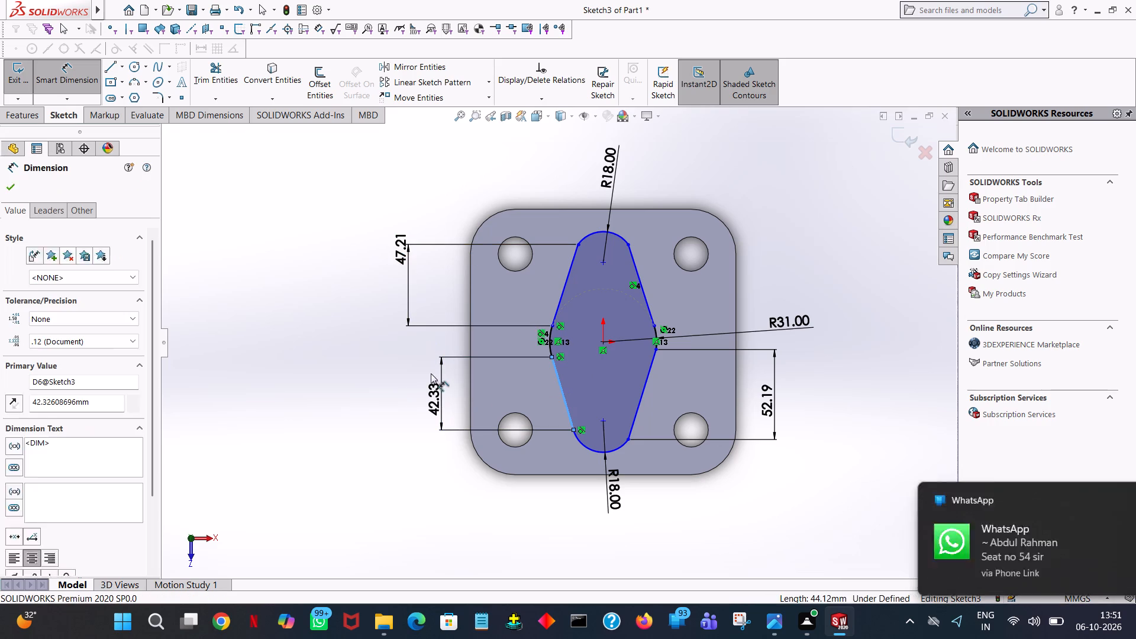
{"action": "left_click", "coordinate": [388, 382]}
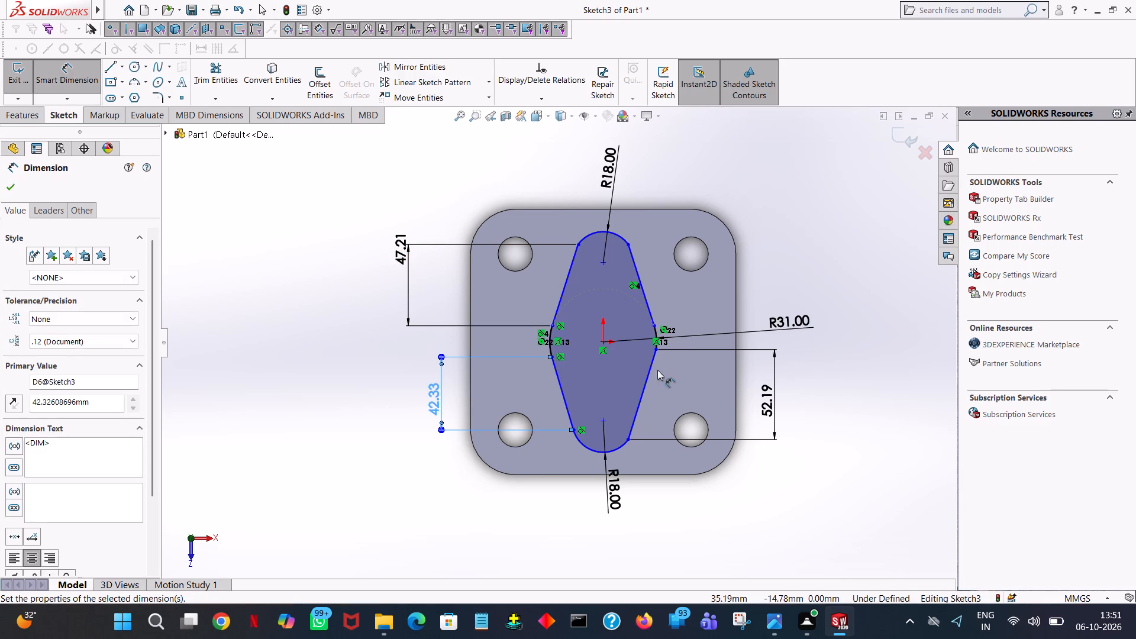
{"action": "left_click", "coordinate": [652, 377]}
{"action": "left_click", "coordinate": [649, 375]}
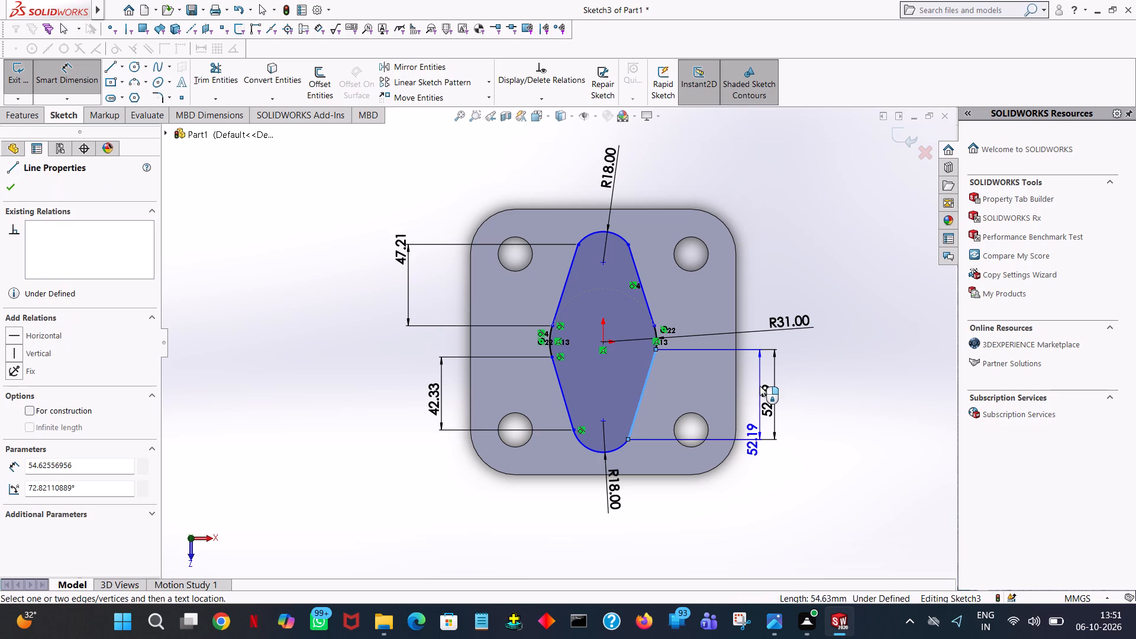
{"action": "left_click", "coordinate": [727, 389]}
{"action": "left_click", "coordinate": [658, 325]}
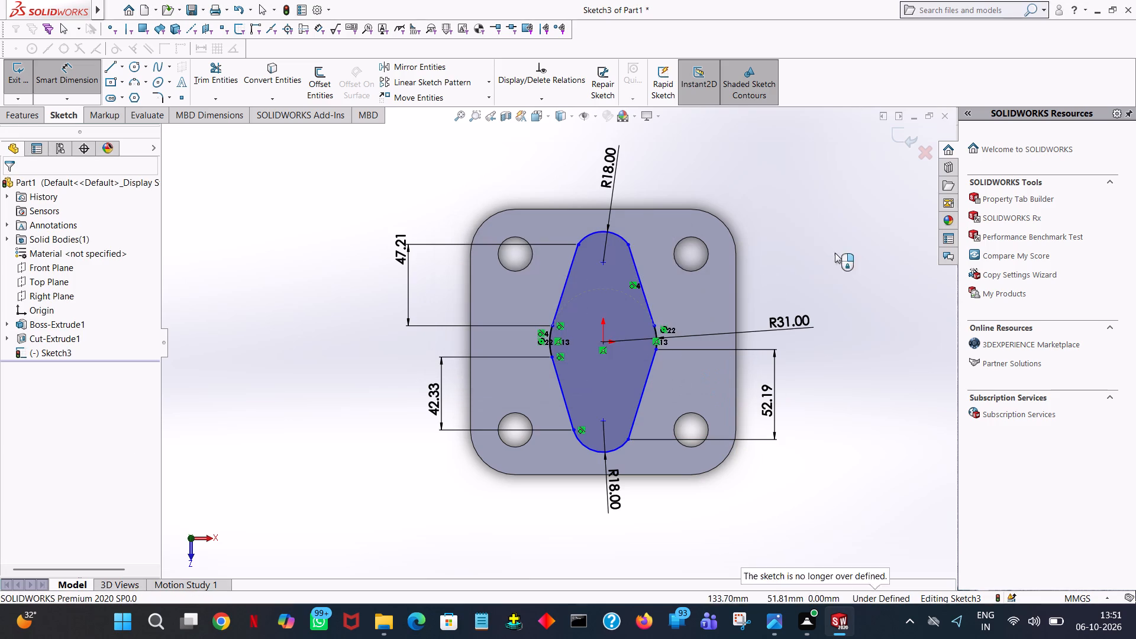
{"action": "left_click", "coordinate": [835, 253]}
Dimension the vertical extent of the outline's upper-right slanted line, placing it to the right of the plate.
{"action": "left_click", "coordinate": [642, 291]}
{"action": "left_click", "coordinate": [782, 259]}
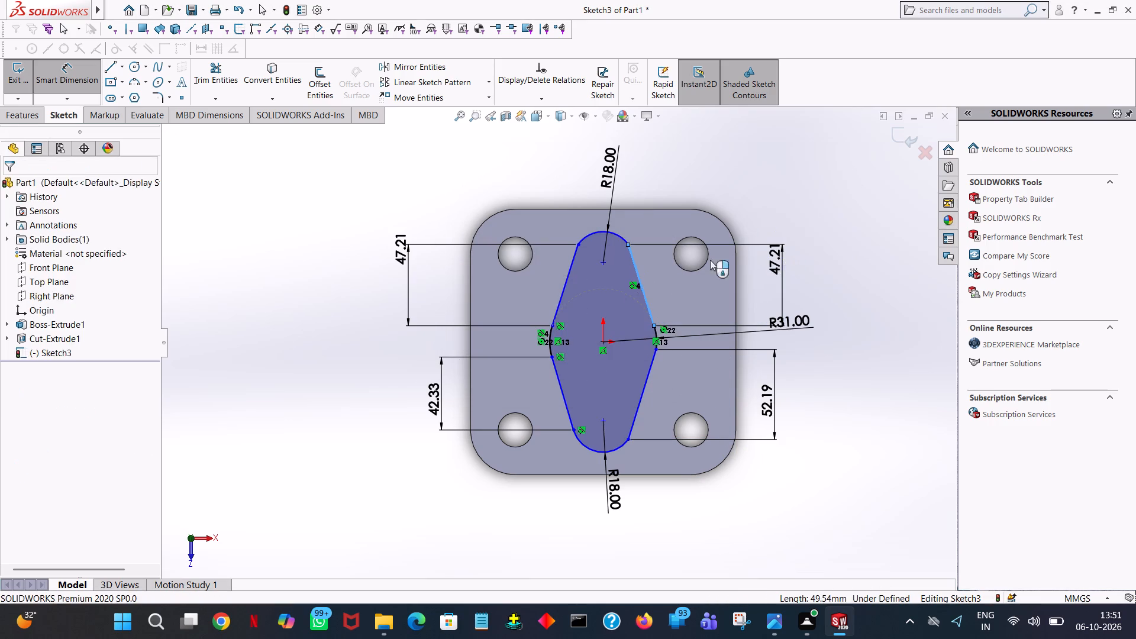
{"action": "left_click", "coordinate": [731, 246]}
{"action": "left_click", "coordinate": [815, 196]}
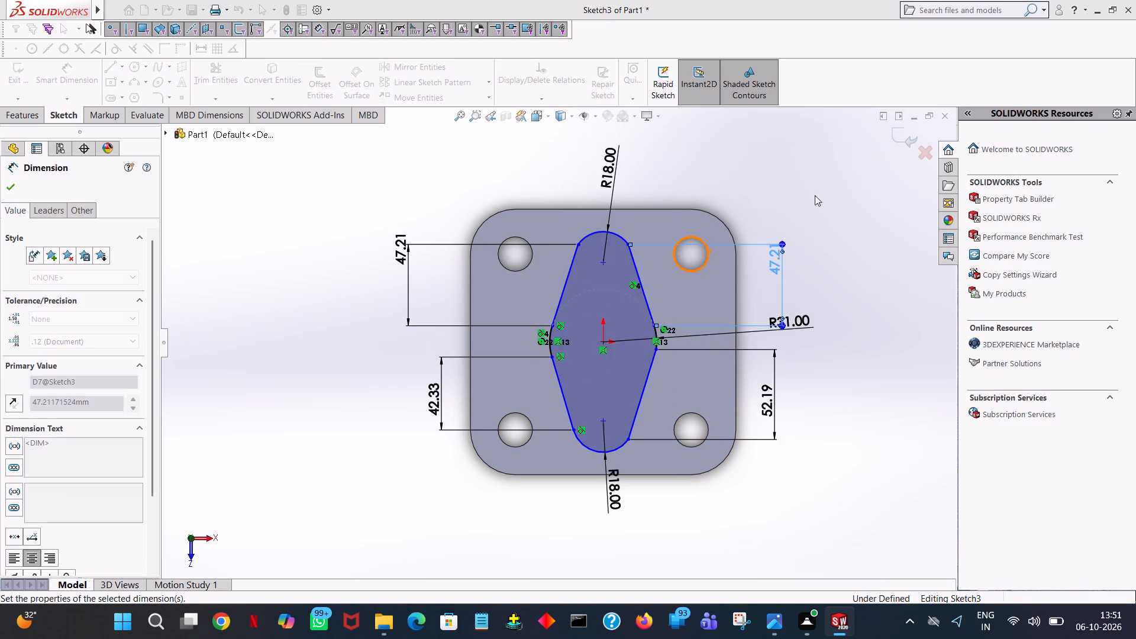
Dimension the vertical distance between the bottom arc's centre and the origin, placing it well to the left of the plate.
{"action": "left_click", "coordinate": [611, 450]}
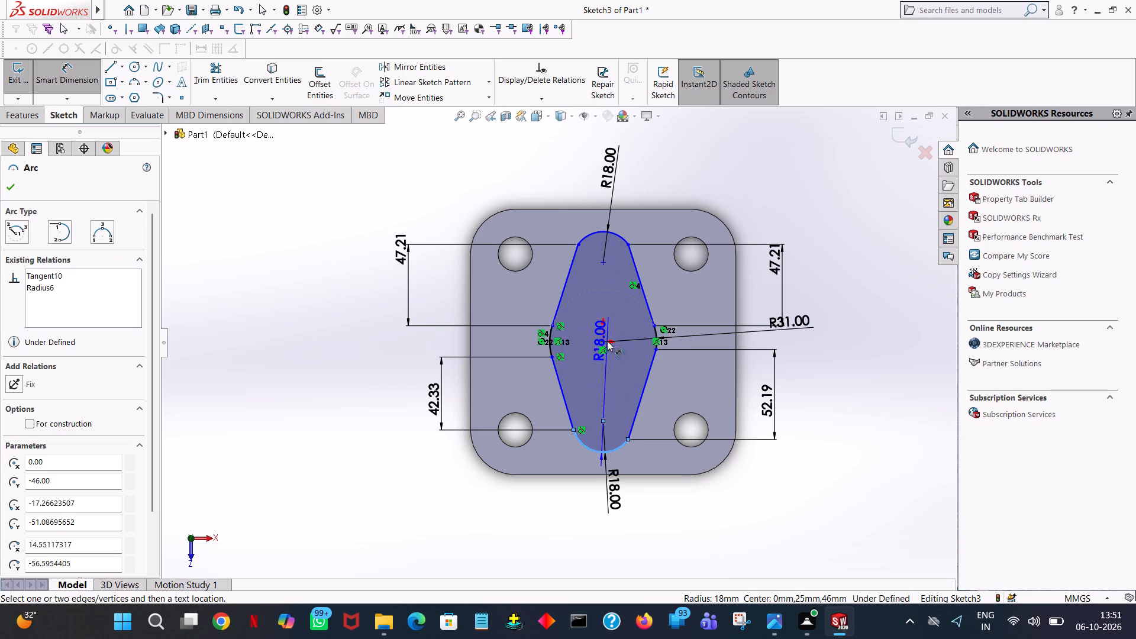
{"action": "left_click", "coordinate": [603, 340]}
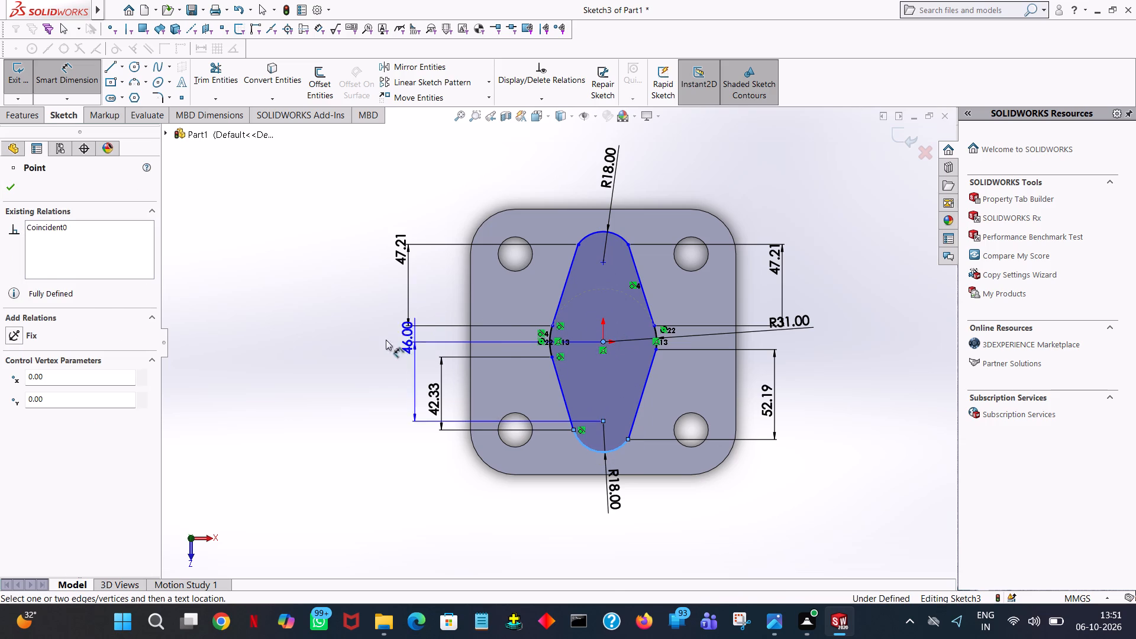
{"action": "left_click", "coordinate": [330, 346]}
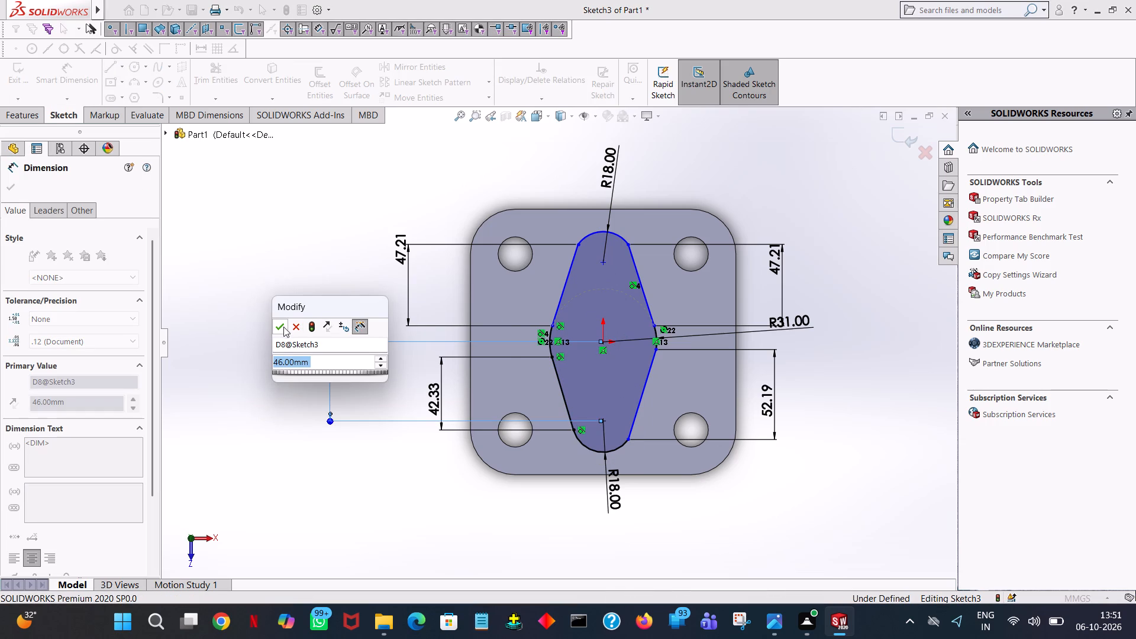
{"action": "left_click", "coordinate": [280, 326]}
{"action": "left_click", "coordinate": [313, 237]}
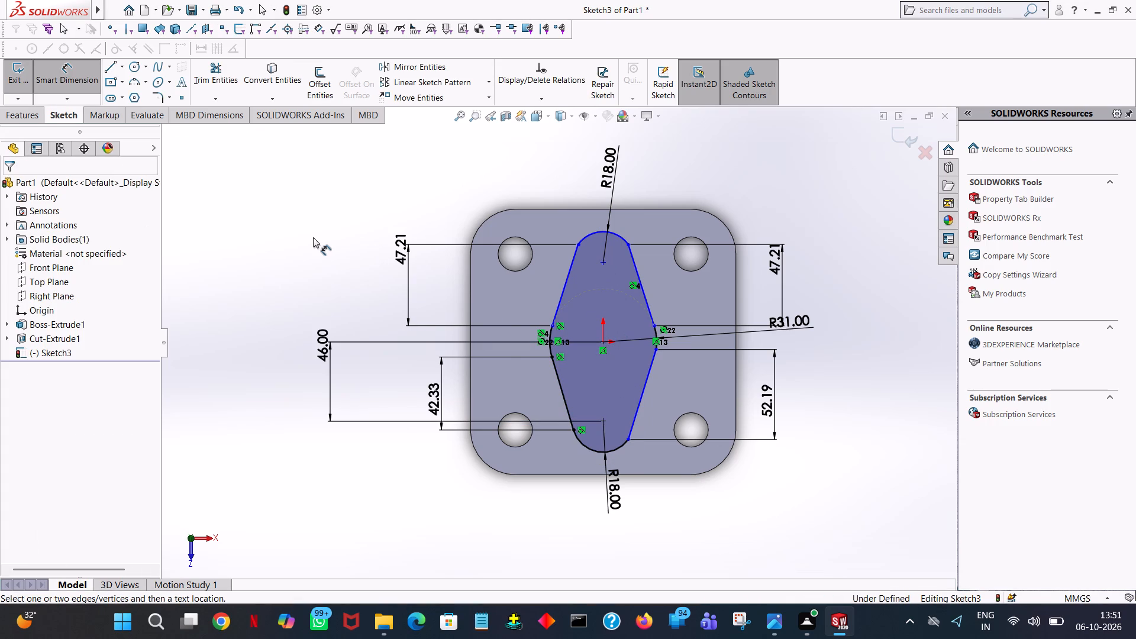
Dimension the perpendicular distance from the outline's lower-right slanted line to the origin, placing it near the plate's bottom edge.
{"action": "left_click", "coordinate": [632, 416]}
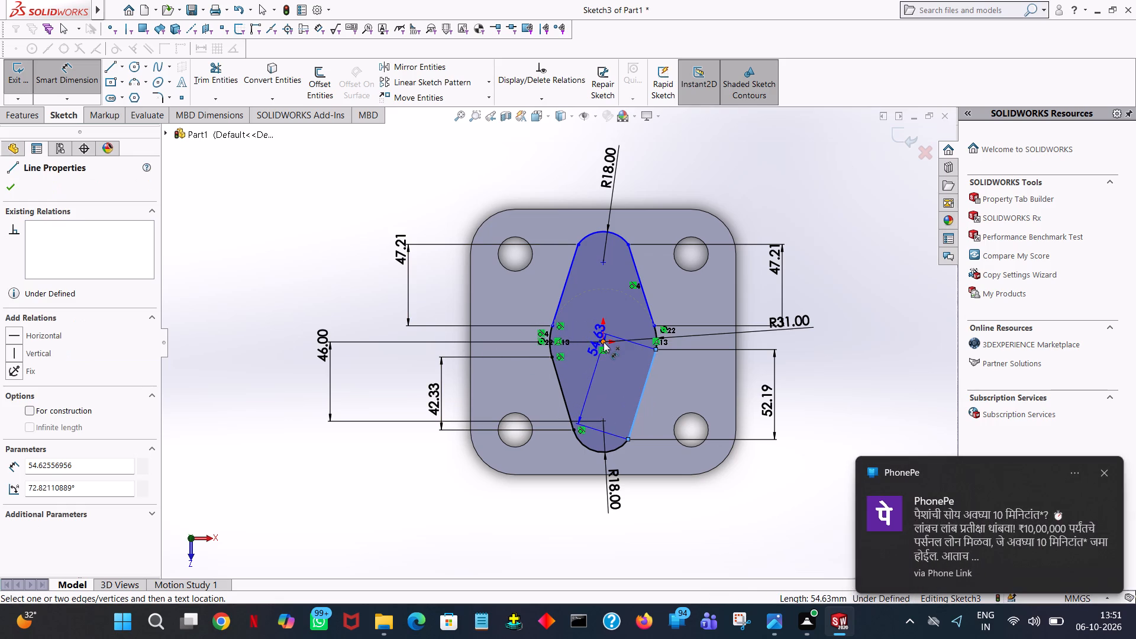
{"action": "left_click", "coordinate": [603, 342]}
{"action": "left_click", "coordinate": [561, 477]}
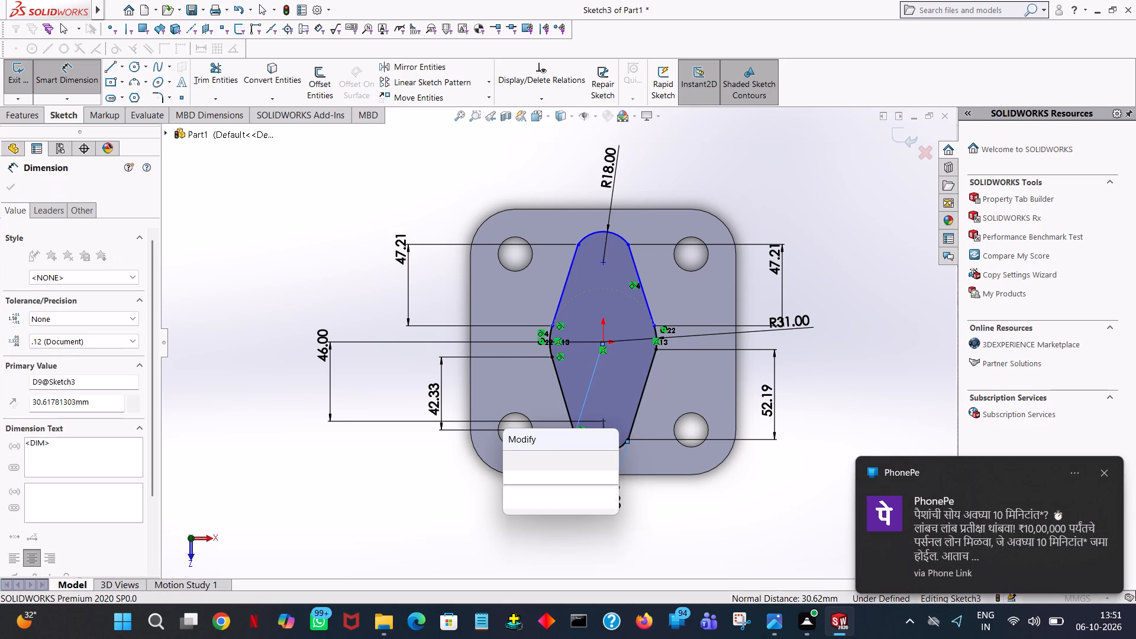
{"action": "left_click", "coordinate": [508, 460]}
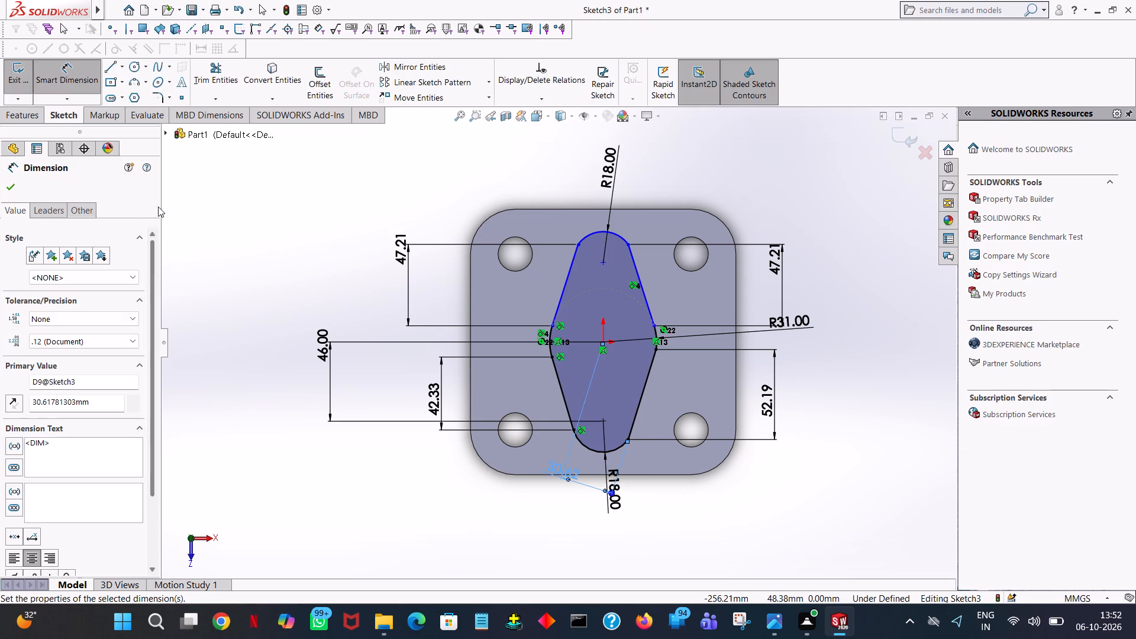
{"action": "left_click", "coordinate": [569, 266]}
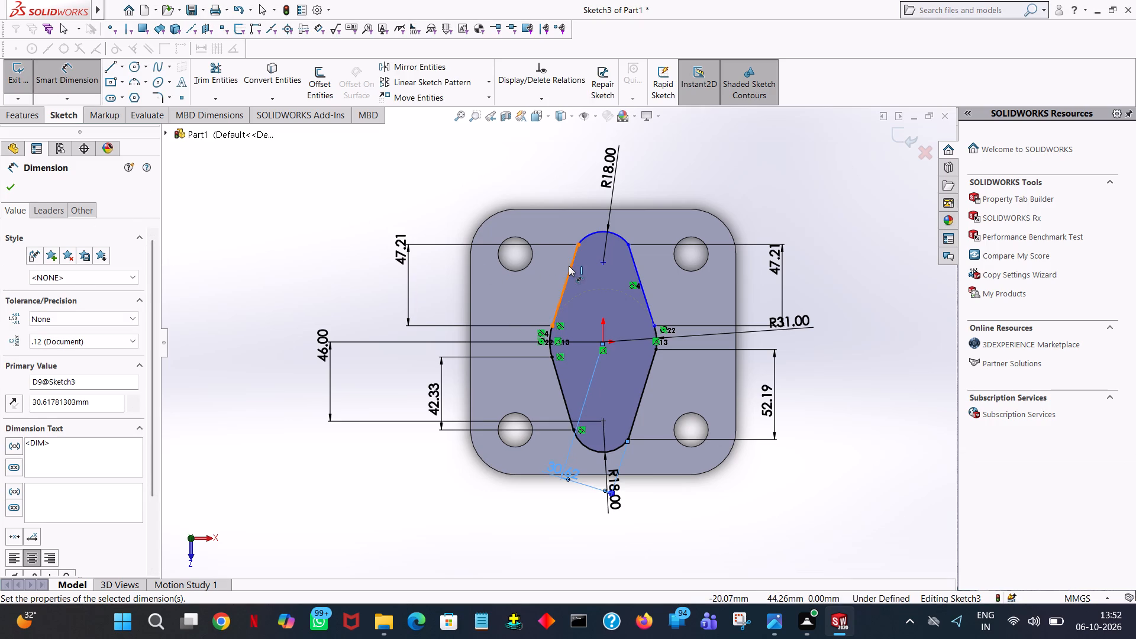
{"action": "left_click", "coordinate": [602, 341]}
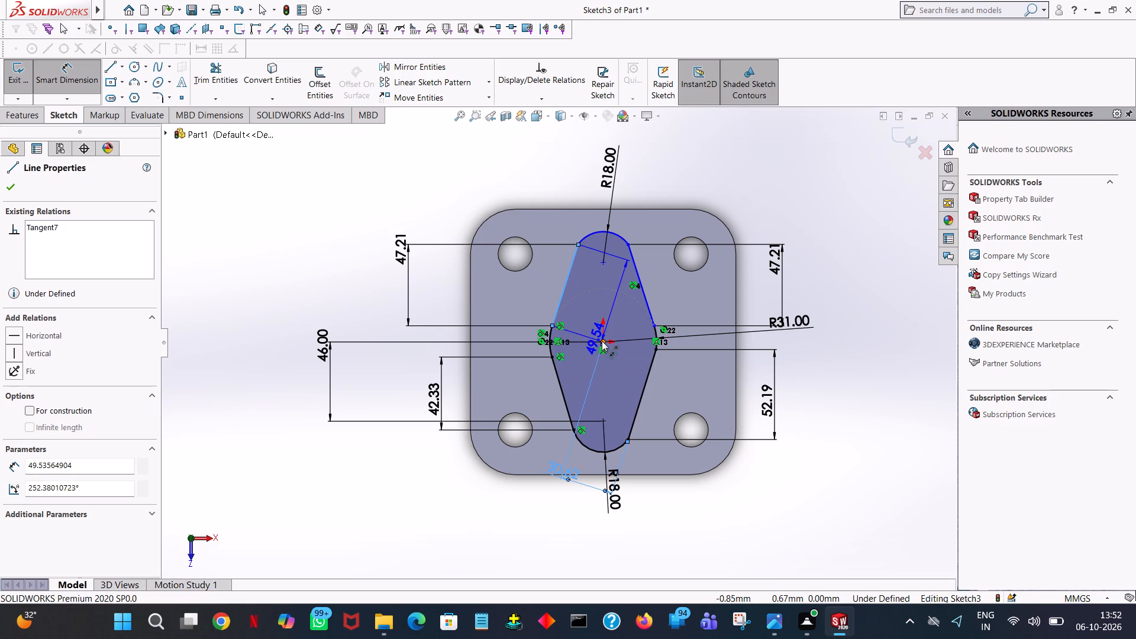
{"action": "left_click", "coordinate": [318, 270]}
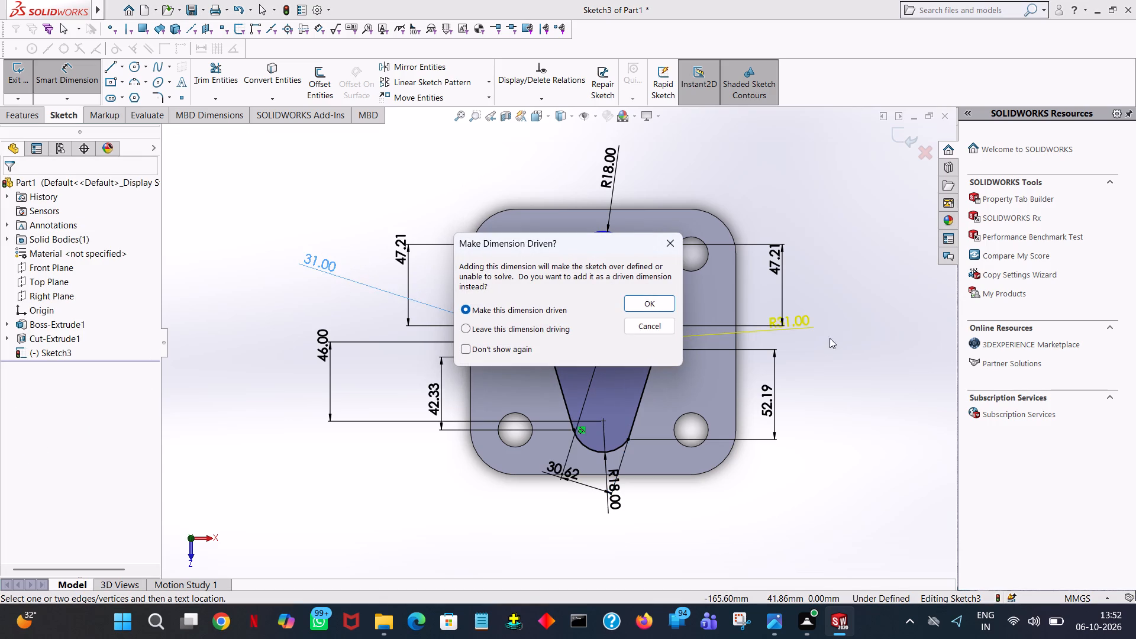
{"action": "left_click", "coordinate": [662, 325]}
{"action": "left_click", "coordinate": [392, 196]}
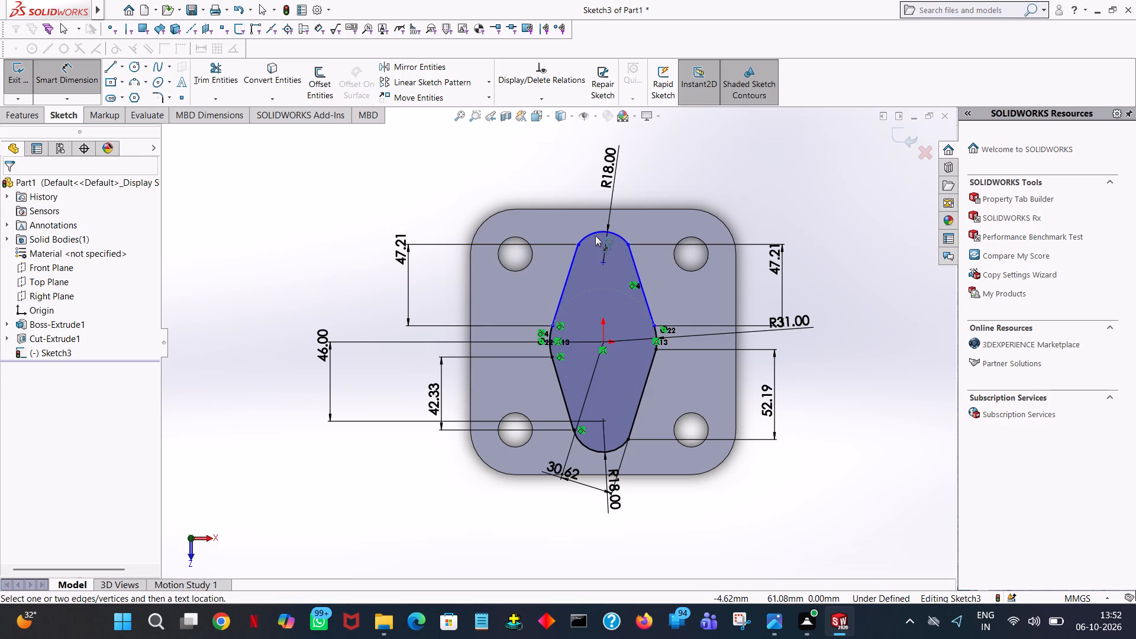
Dimension the vertical distance between the top arc's centre and the origin, placing it to the left of the plate.
{"action": "left_click", "coordinate": [595, 234]}
{"action": "left_click", "coordinate": [602, 341]}
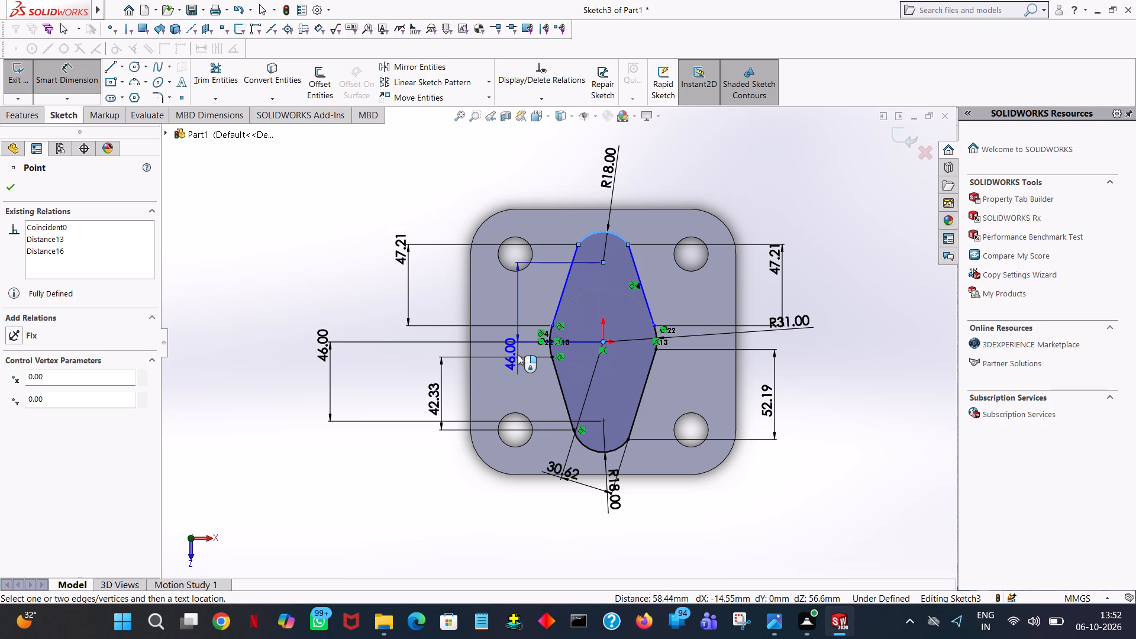
{"action": "left_click", "coordinate": [338, 335]}
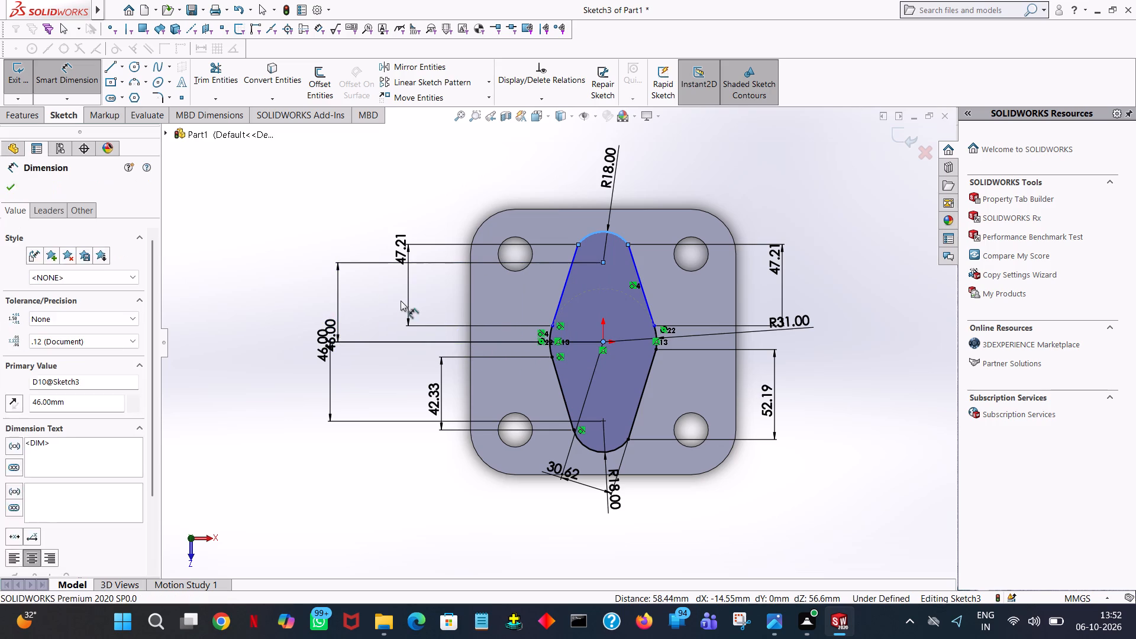
{"action": "left_click", "coordinate": [287, 318]}
{"action": "left_click", "coordinate": [324, 186]}
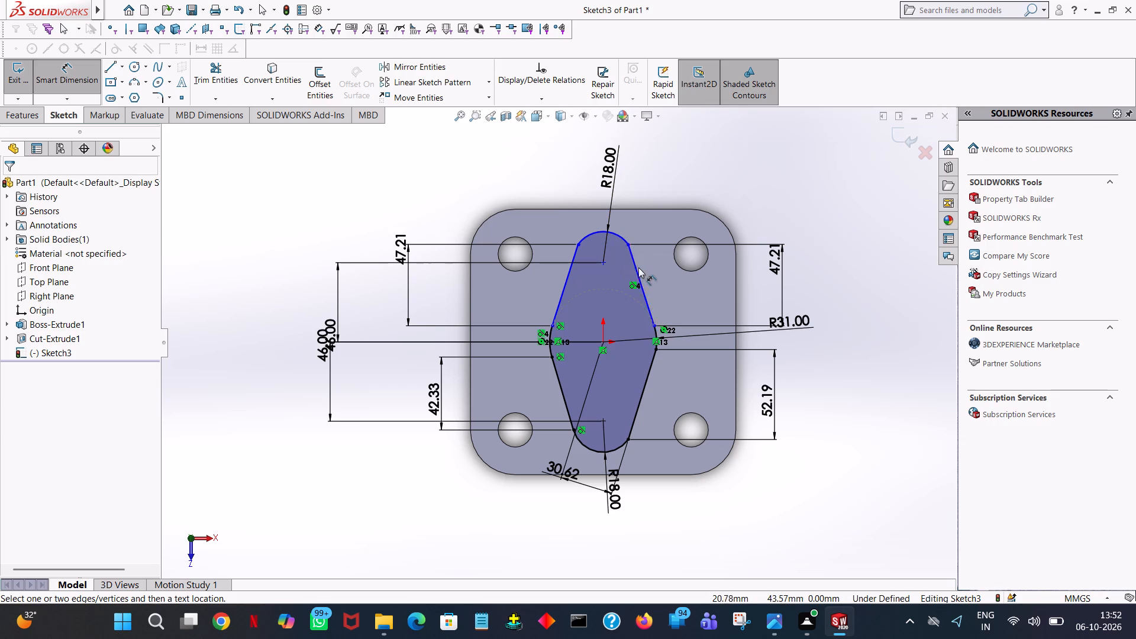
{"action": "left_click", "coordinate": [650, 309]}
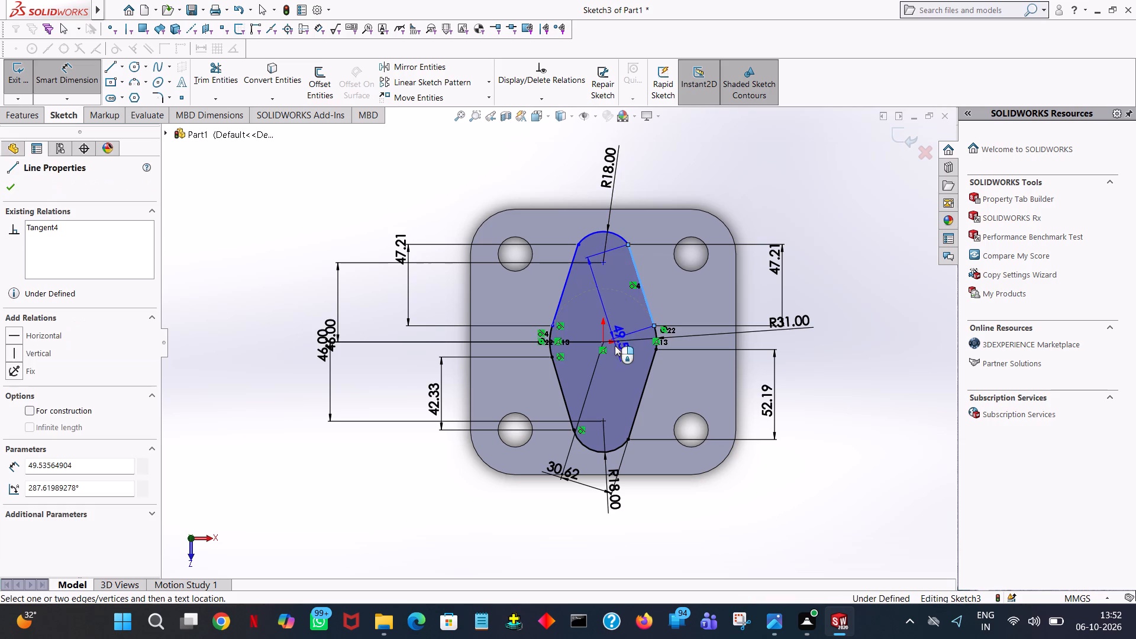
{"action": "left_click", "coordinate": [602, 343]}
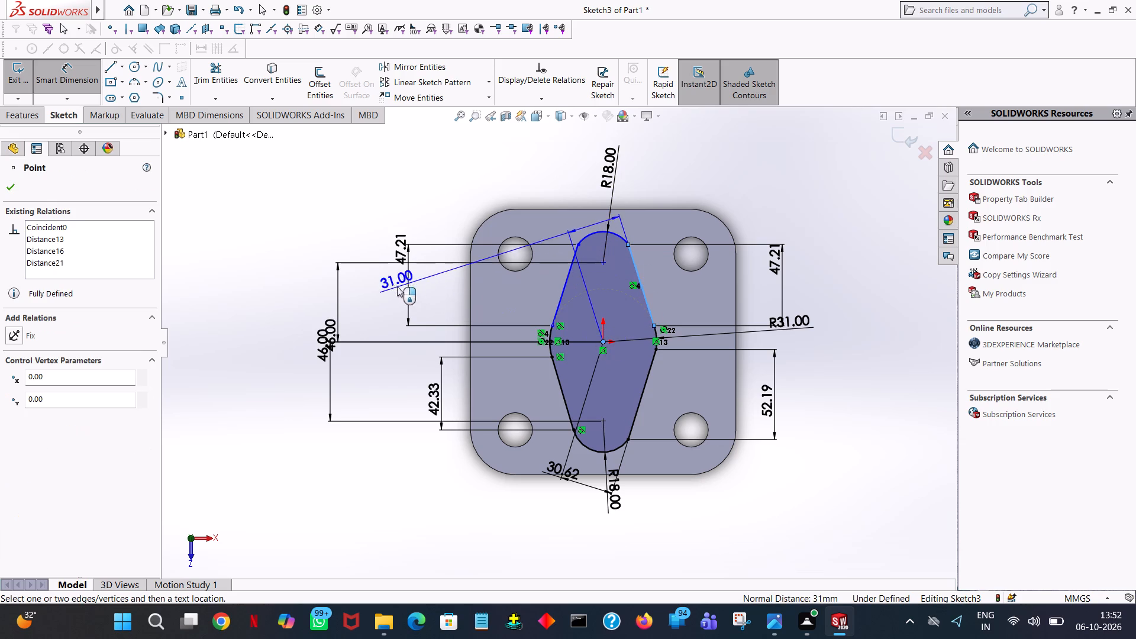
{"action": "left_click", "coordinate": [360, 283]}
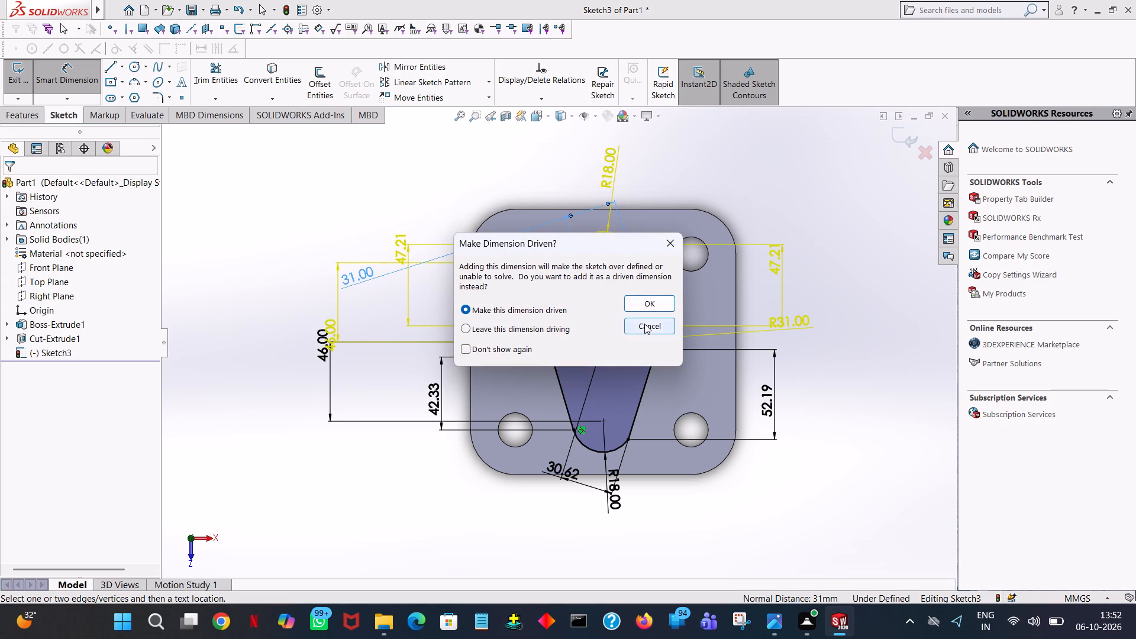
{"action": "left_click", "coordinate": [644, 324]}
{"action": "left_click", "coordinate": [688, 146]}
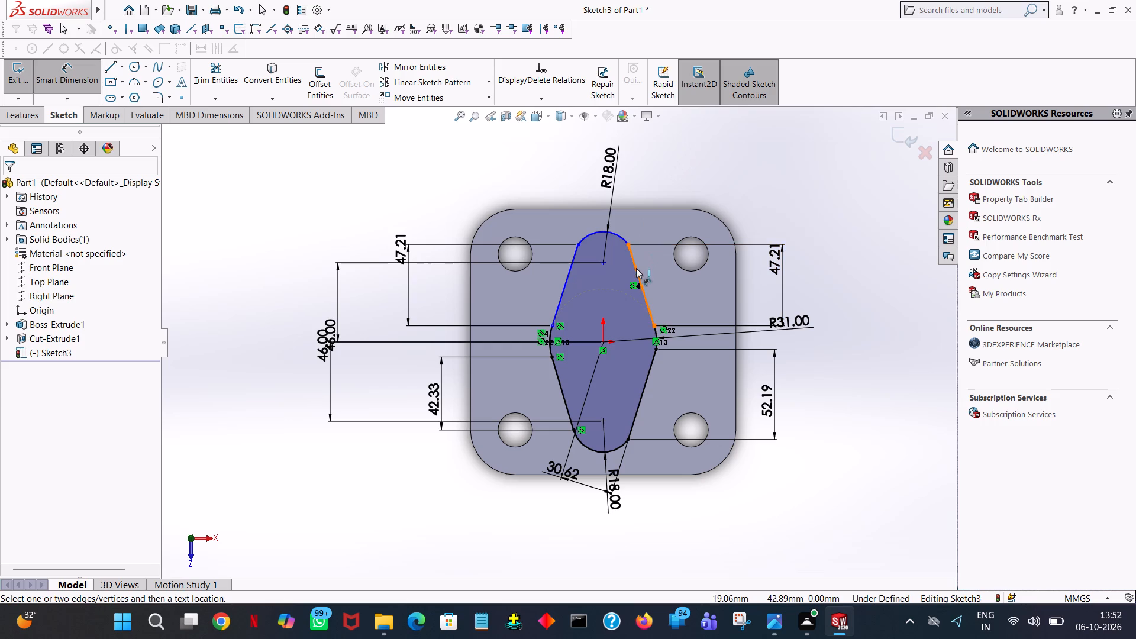
Dimension the angle between the outline's upper-right and lower-left slanted lines, placing it above and to the left of the plate.
{"action": "left_click", "coordinate": [636, 268]}
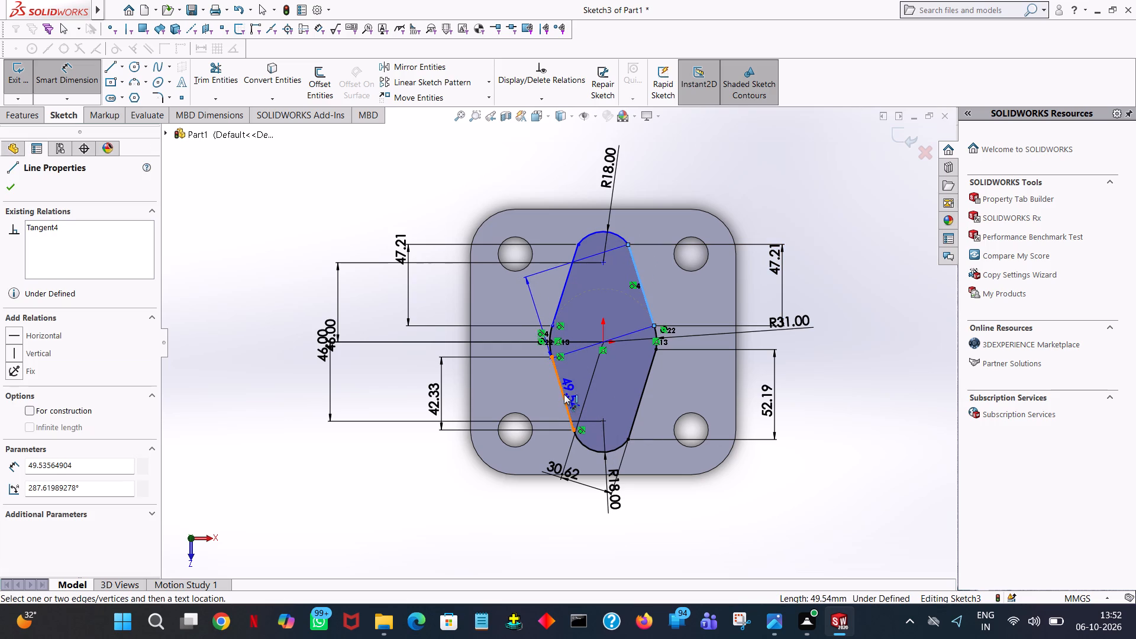
{"action": "left_click", "coordinate": [564, 394]}
{"action": "left_click", "coordinate": [425, 208]}
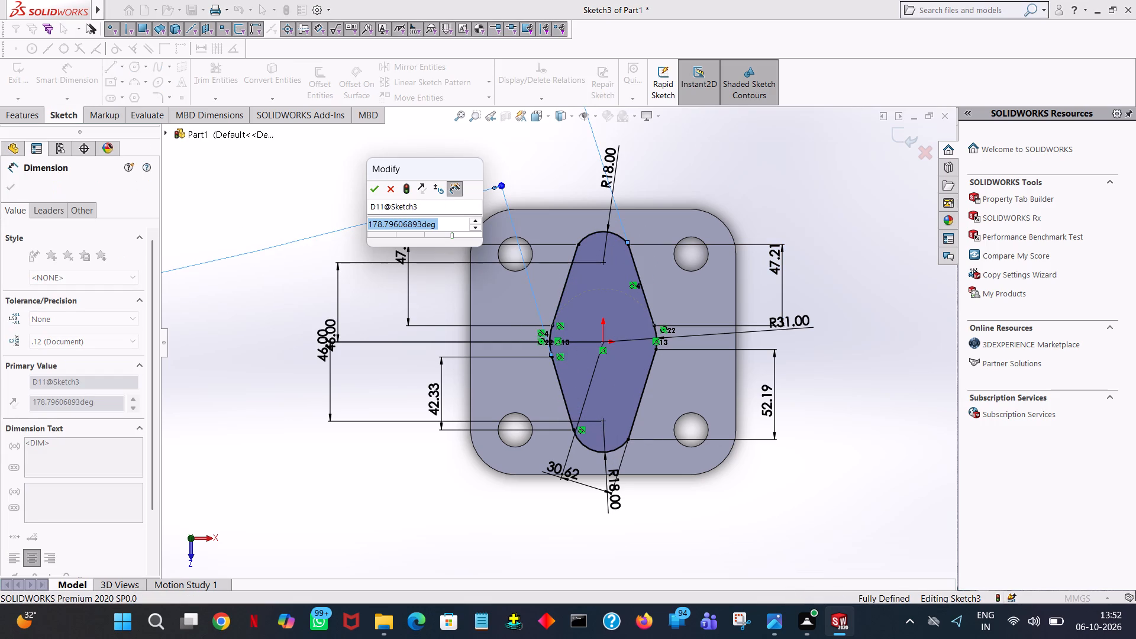
{"action": "left_click", "coordinate": [378, 191]}
{"action": "left_click", "coordinate": [495, 152]}
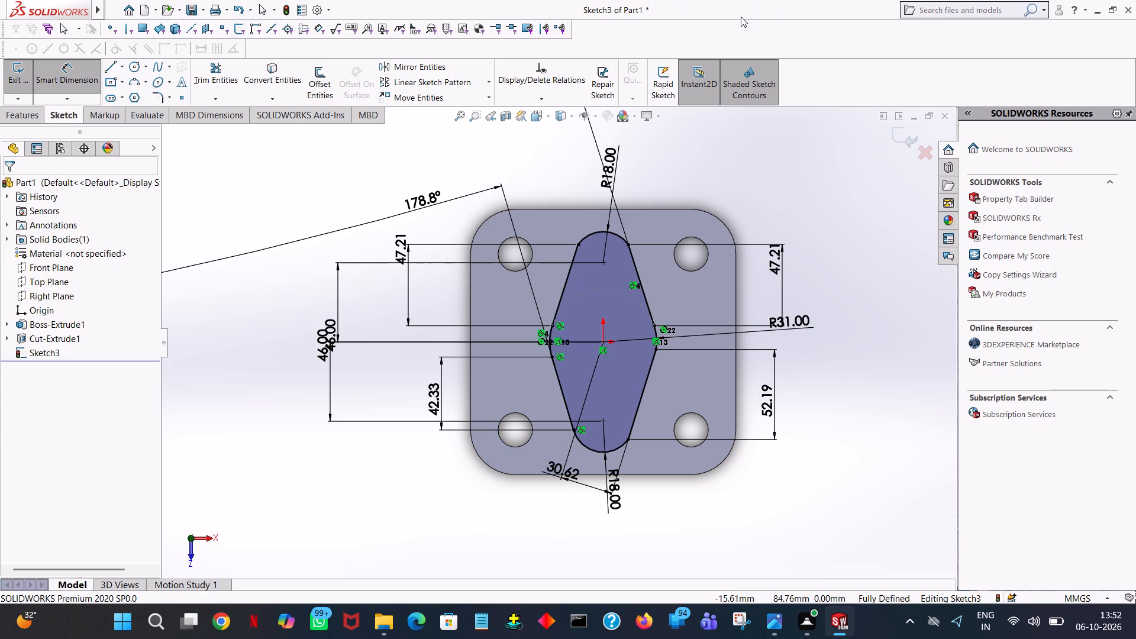
{"action": "left_click", "coordinate": [105, 69]}
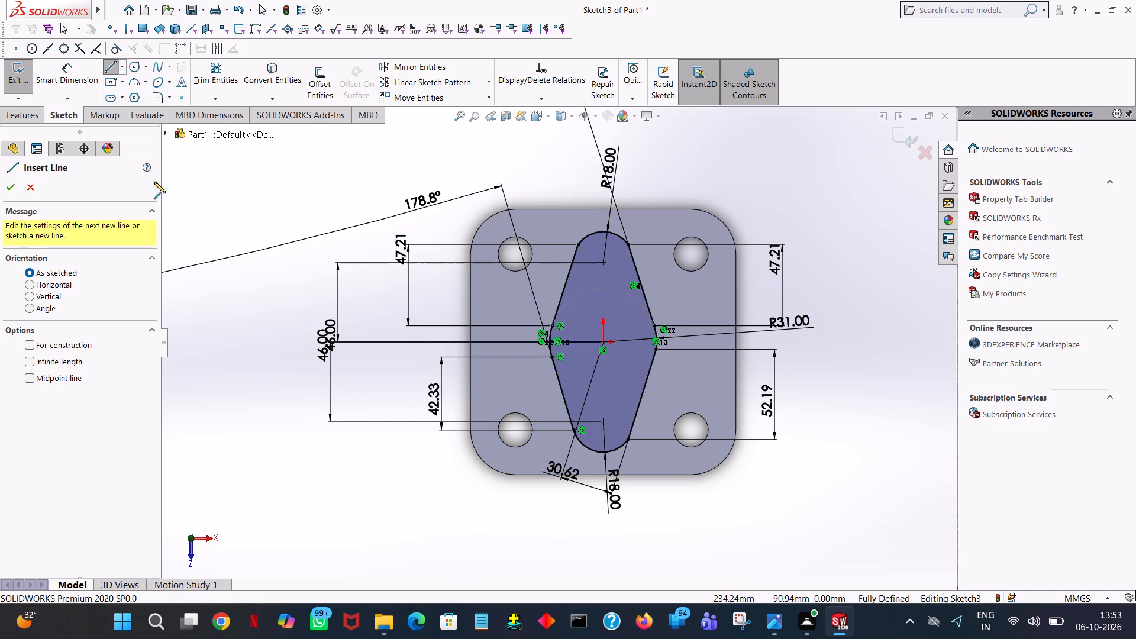
{"action": "left_click", "coordinate": [5, 185]}
Extrude the boss outline 31 mm blind upward from the plate's top face, merged with the plate.
{"action": "left_click", "coordinate": [34, 120]}
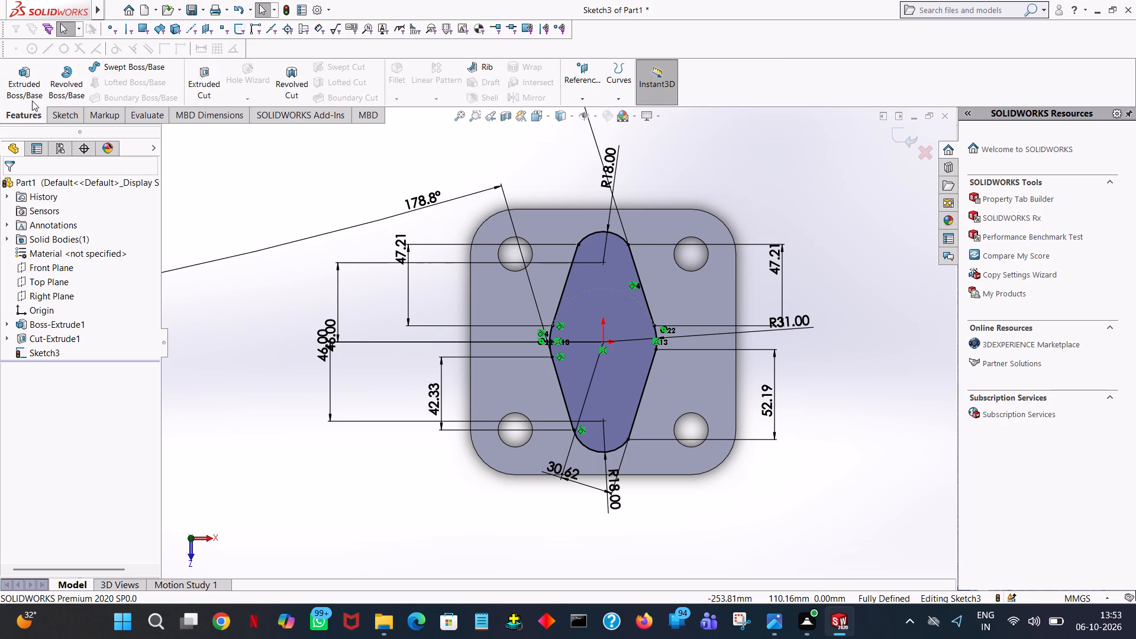
{"action": "left_click", "coordinate": [34, 70]}
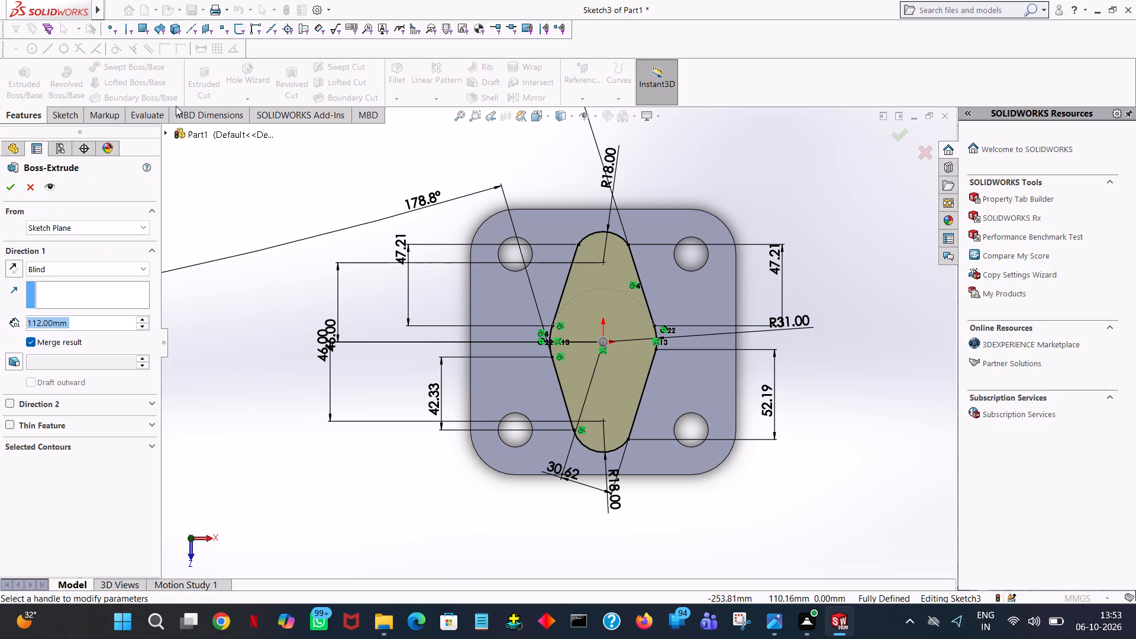
{"action": "type", "text": "31"}
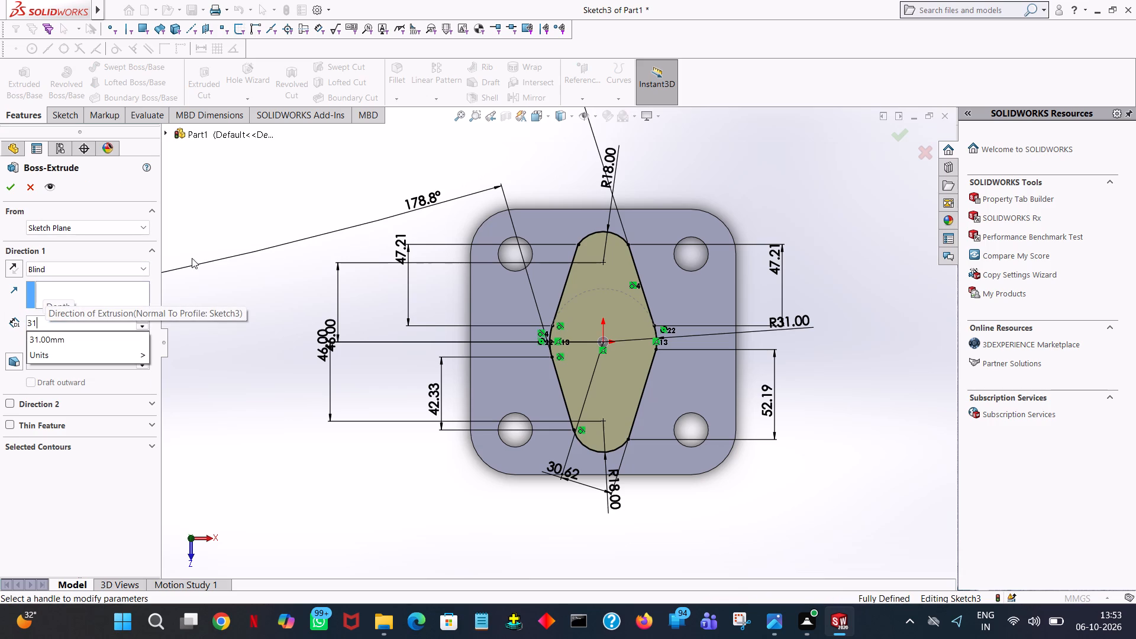
{"action": "left_click", "coordinate": [369, 169]}
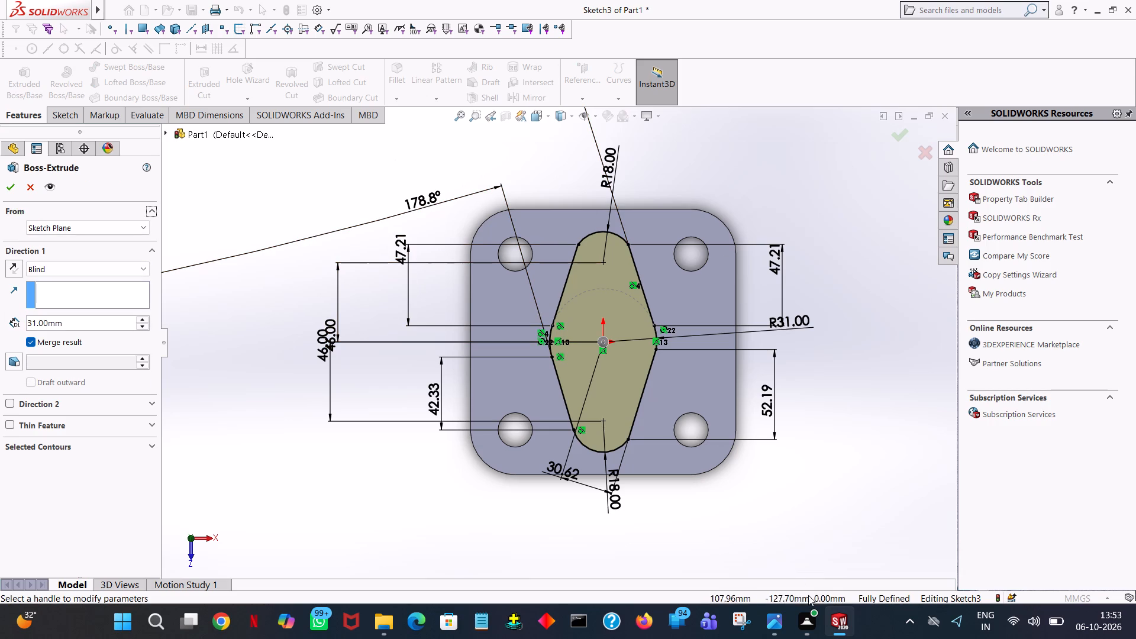
{"action": "middle_click_drag", "start_coordinate": [766, 529], "coordinate": [709, 320]}
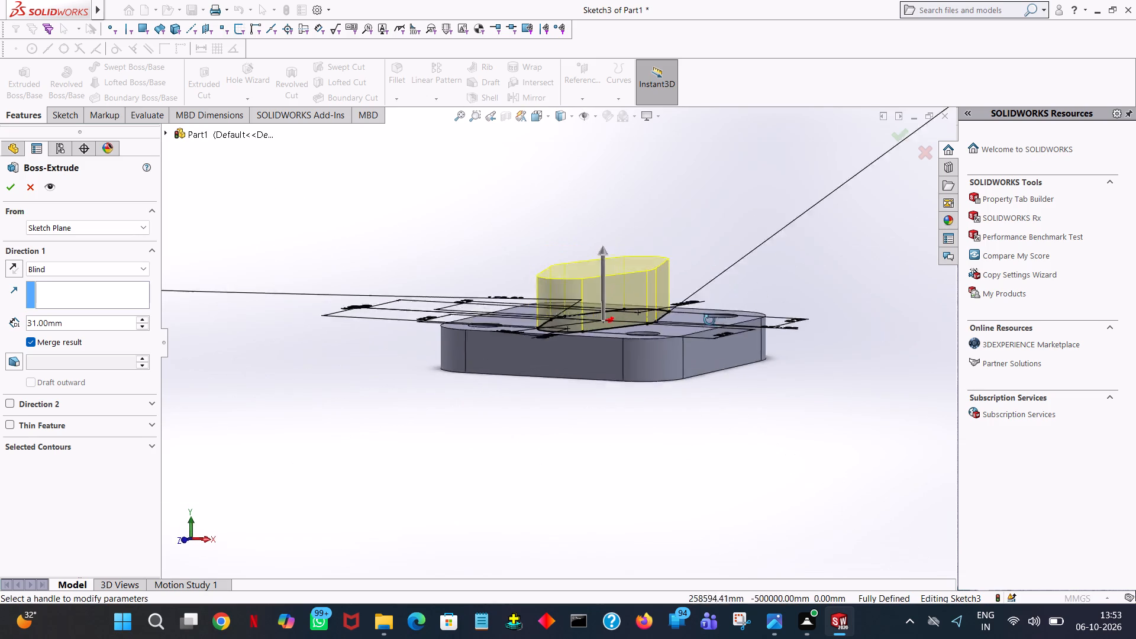
{"action": "middle_click_drag", "start_coordinate": [709, 320], "coordinate": [714, 338]}
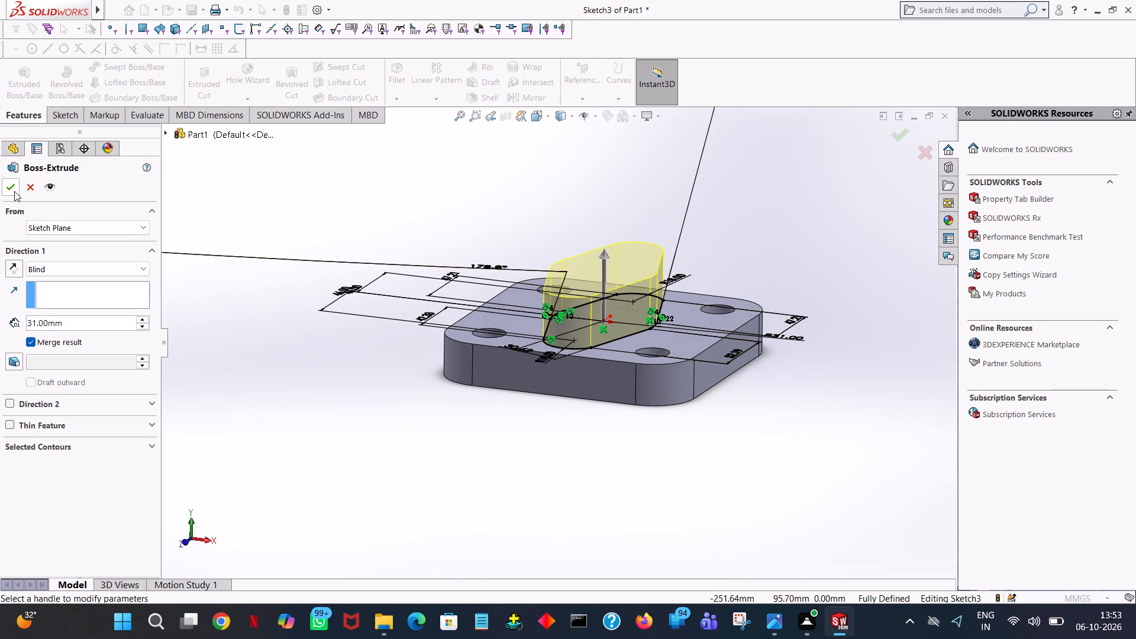
{"action": "left_click", "coordinate": [14, 191]}
{"action": "left_click", "coordinate": [479, 178]}
Examine the extruded boss and the holed plate from above, from the sides and from underneath.
{"action": "middle_click_drag", "start_coordinate": [480, 179], "coordinate": [486, 202]}
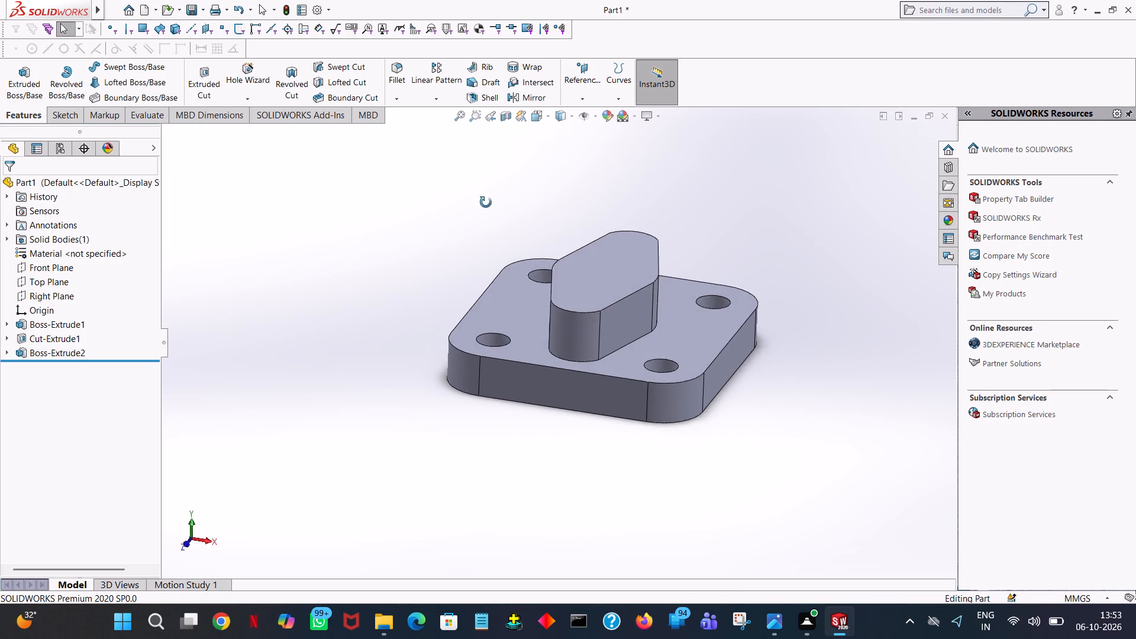
{"action": "middle_click_drag", "start_coordinate": [486, 202], "coordinate": [479, 387]}
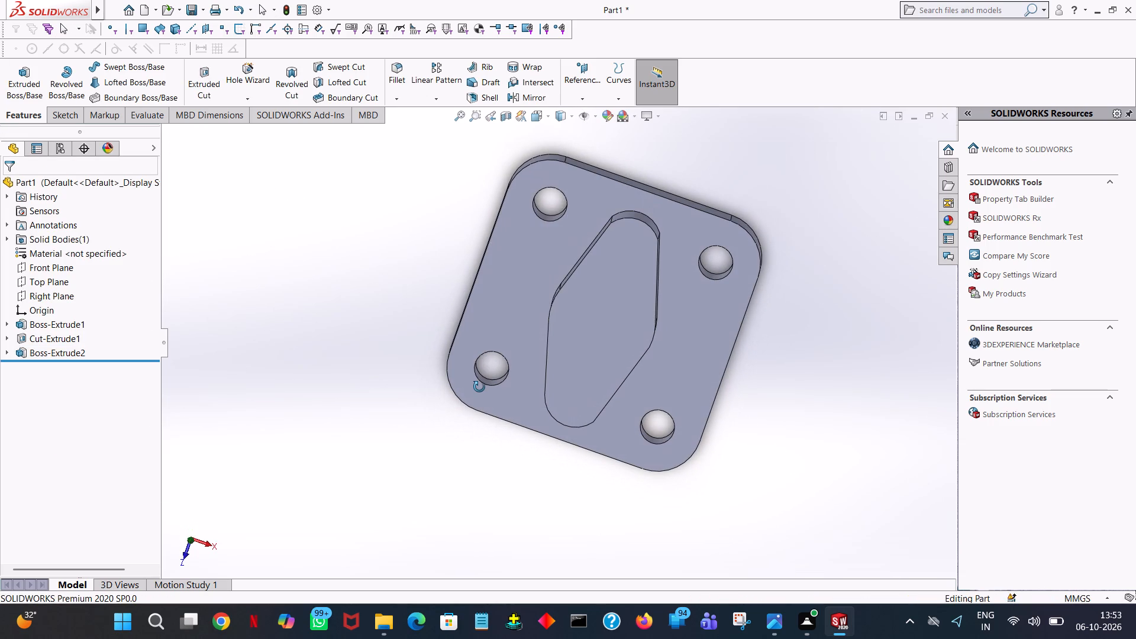
{"action": "middle_click_drag", "start_coordinate": [479, 387], "coordinate": [449, 371]}
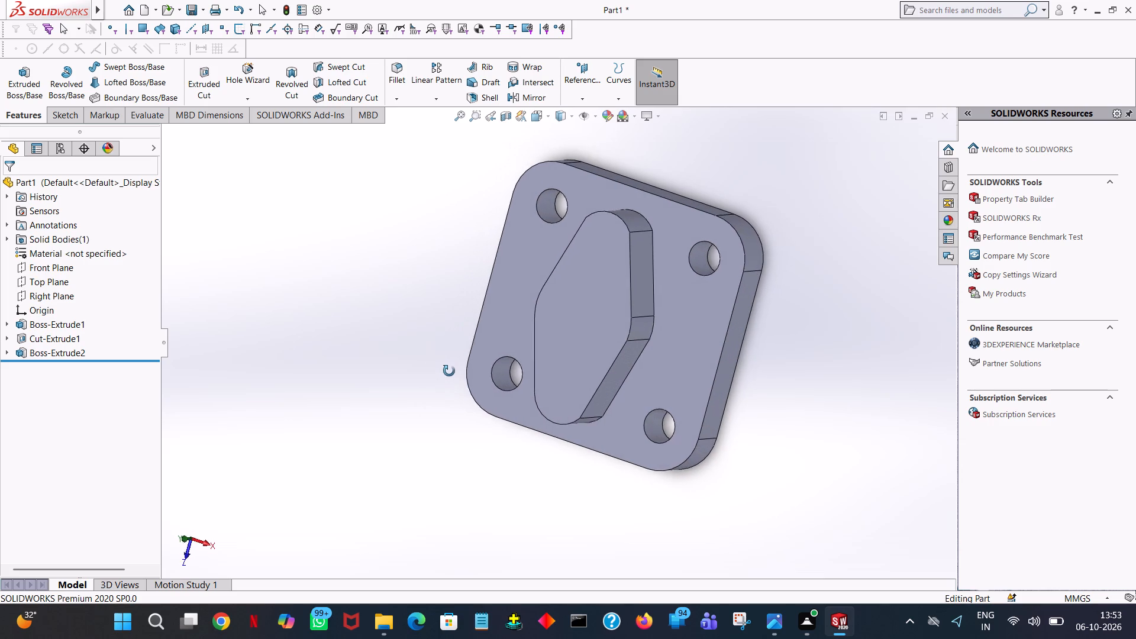
{"action": "middle_click_drag", "start_coordinate": [449, 371], "coordinate": [483, 306]}
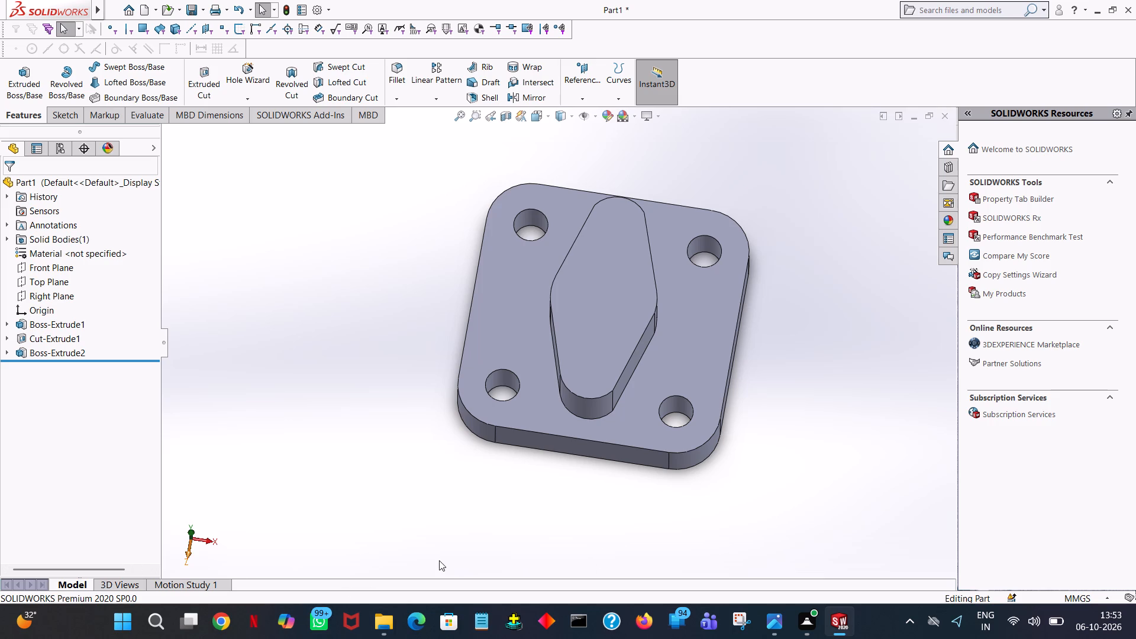
{"action": "middle_click_drag", "start_coordinate": [741, 425], "coordinate": [840, 231]}
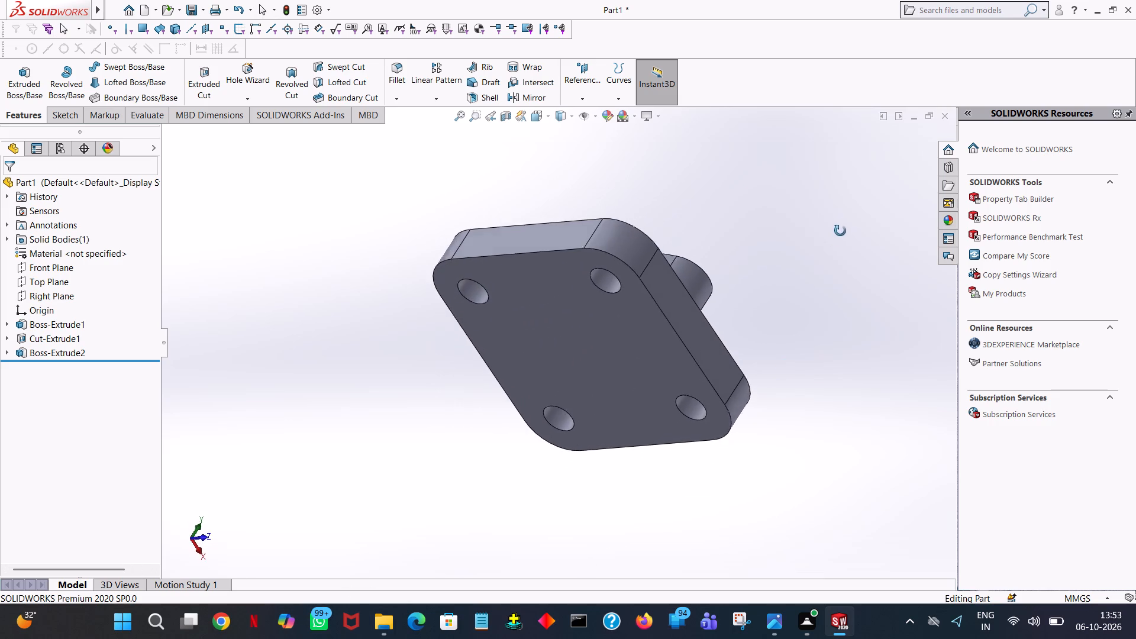
{"action": "middle_click_drag", "start_coordinate": [840, 231], "coordinate": [783, 402]}
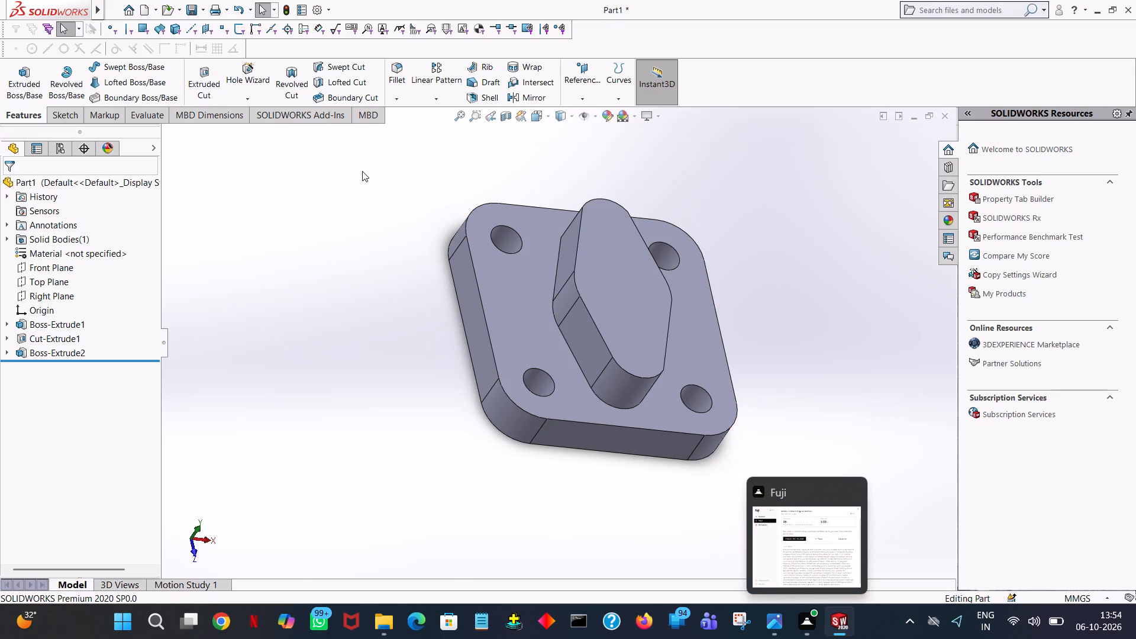
{"action": "middle_click_drag", "start_coordinate": [448, 188], "coordinate": [422, 322]}
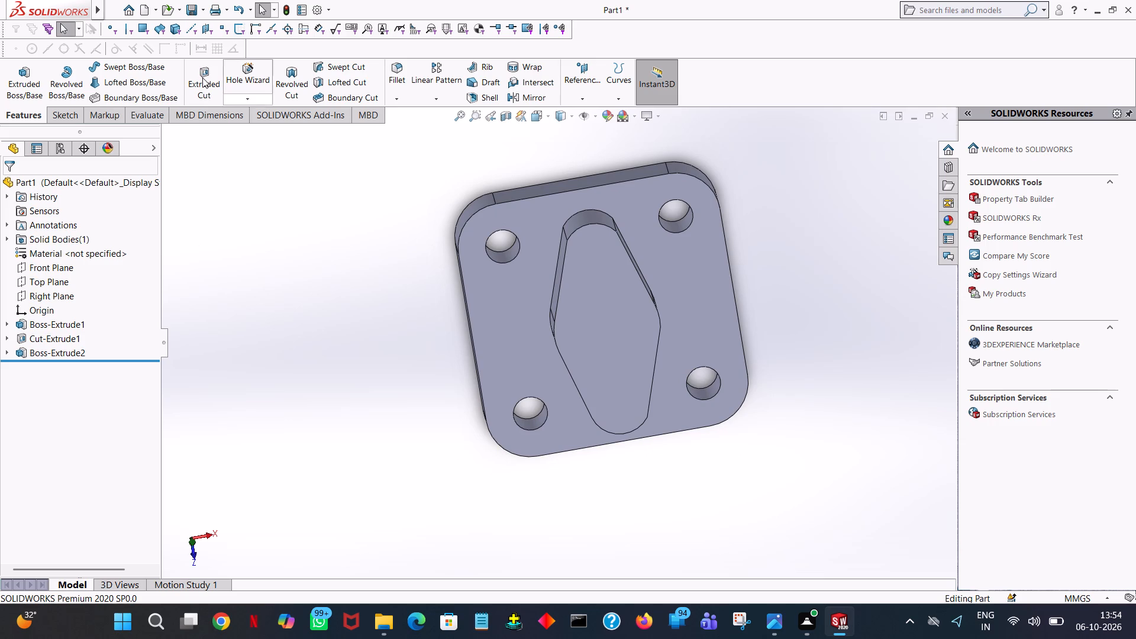
Open a sketch for another extruded boss on the flat top face of the elongated boss.
{"action": "left_click", "coordinate": [26, 83]}
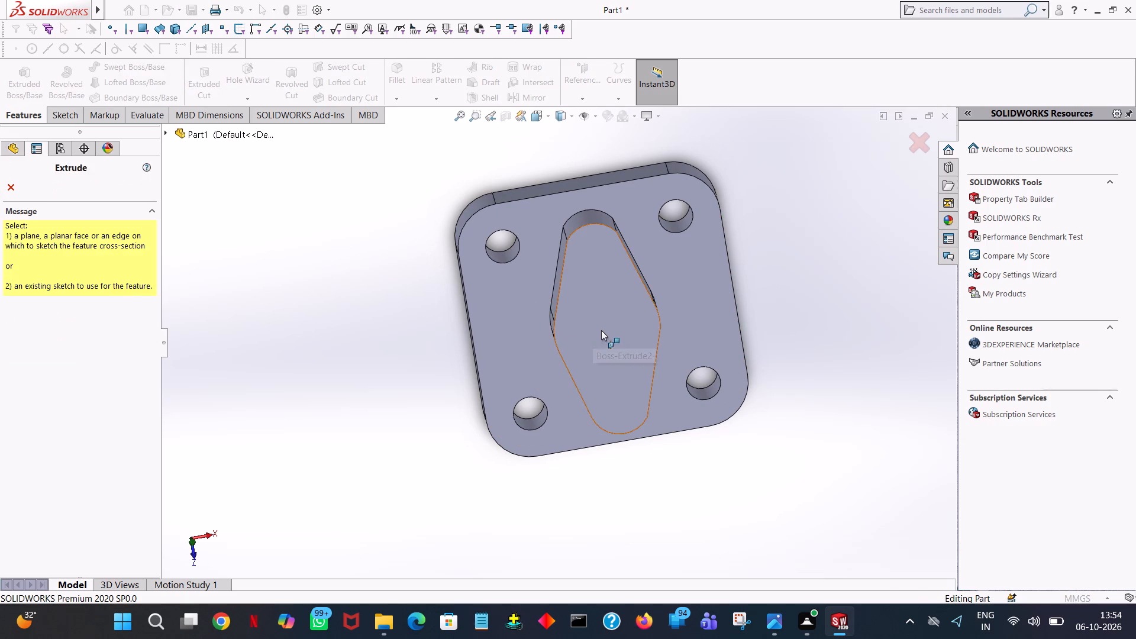
{"action": "left_click", "coordinate": [603, 331]}
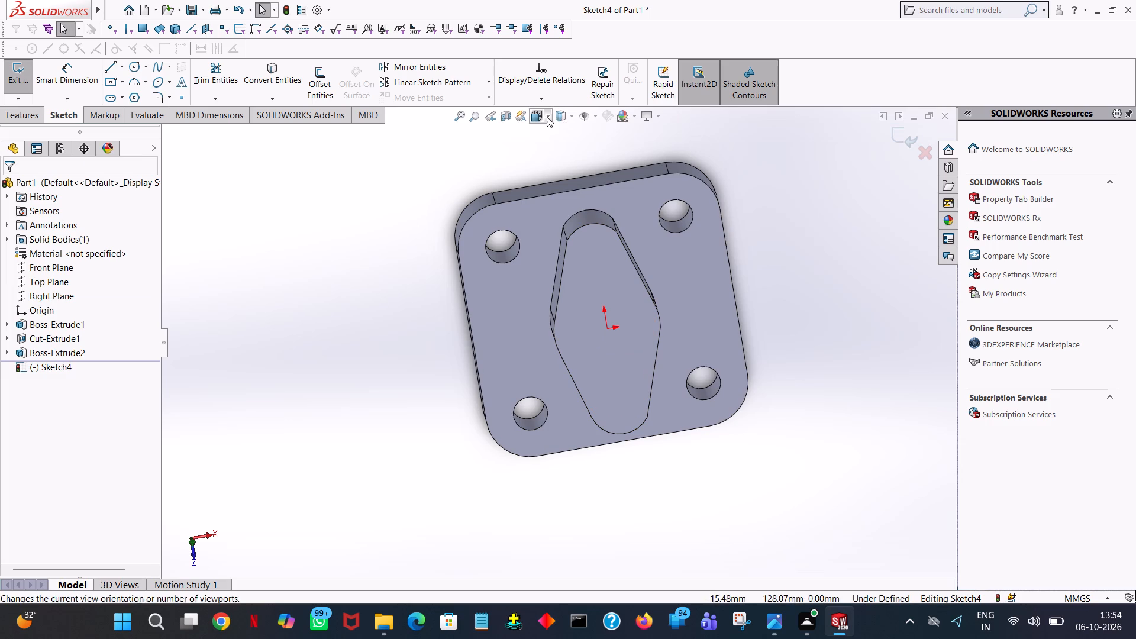
{"action": "left_click", "coordinate": [545, 117]}
{"action": "left_click", "coordinate": [609, 178]}
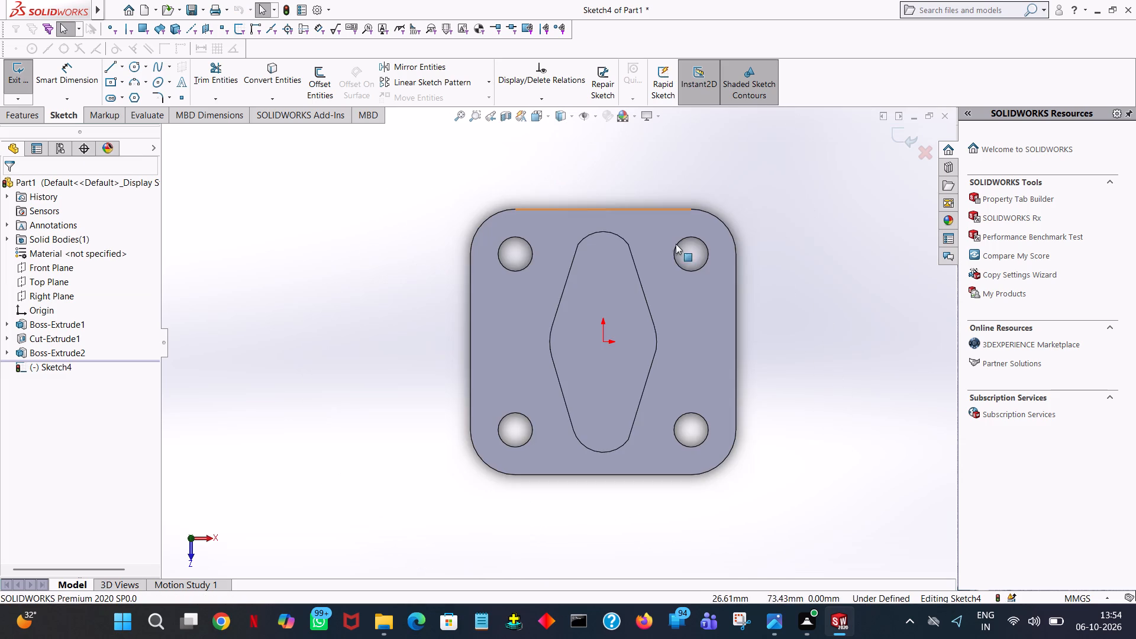
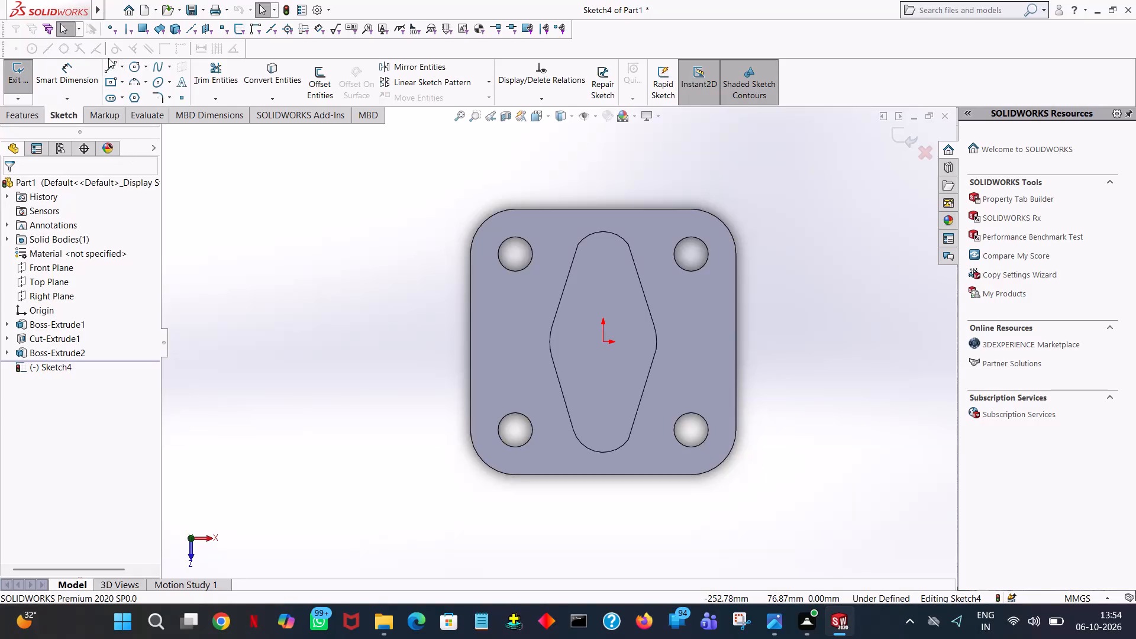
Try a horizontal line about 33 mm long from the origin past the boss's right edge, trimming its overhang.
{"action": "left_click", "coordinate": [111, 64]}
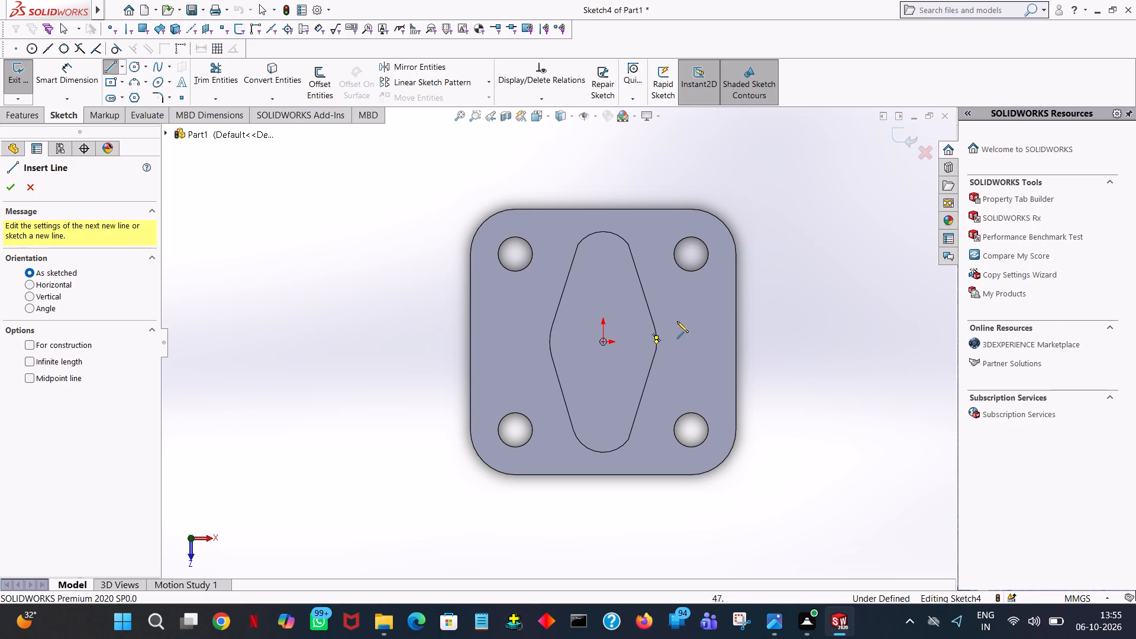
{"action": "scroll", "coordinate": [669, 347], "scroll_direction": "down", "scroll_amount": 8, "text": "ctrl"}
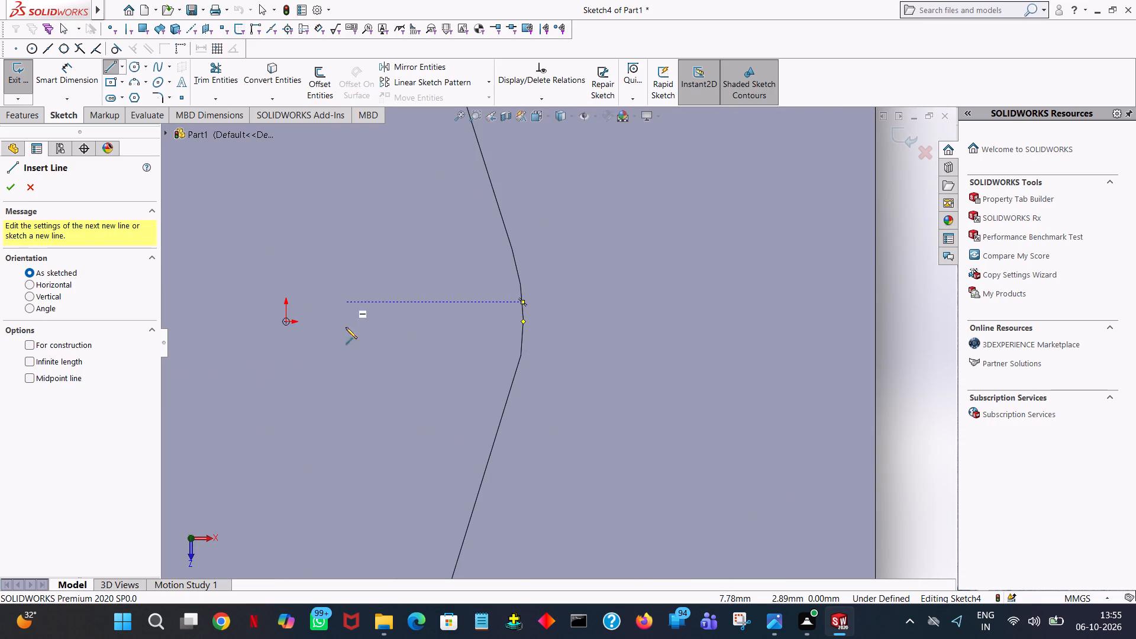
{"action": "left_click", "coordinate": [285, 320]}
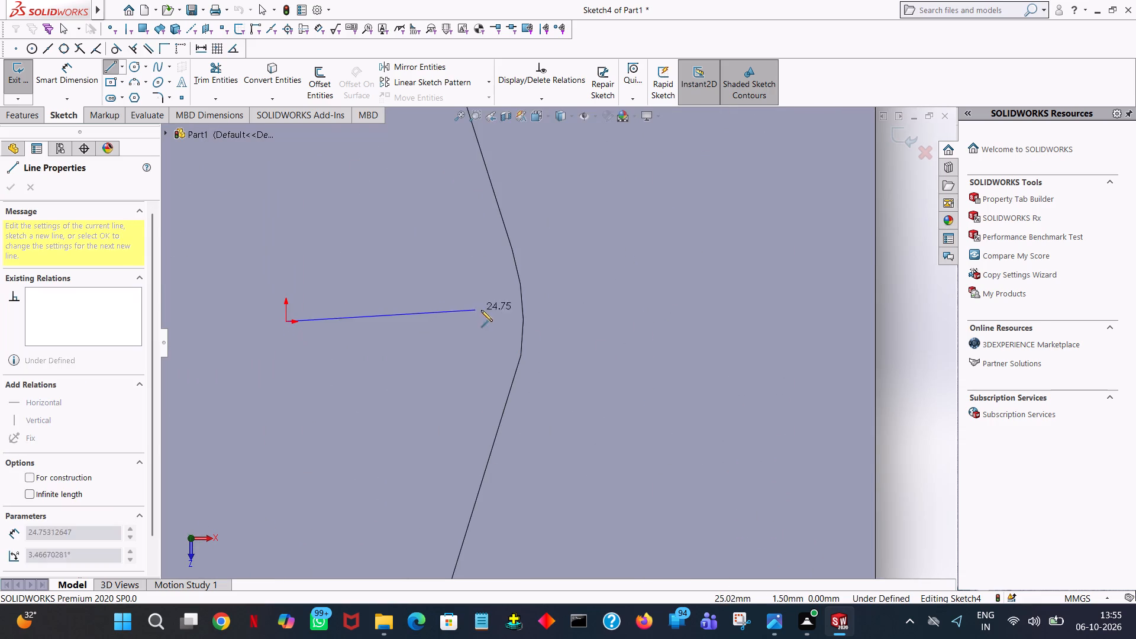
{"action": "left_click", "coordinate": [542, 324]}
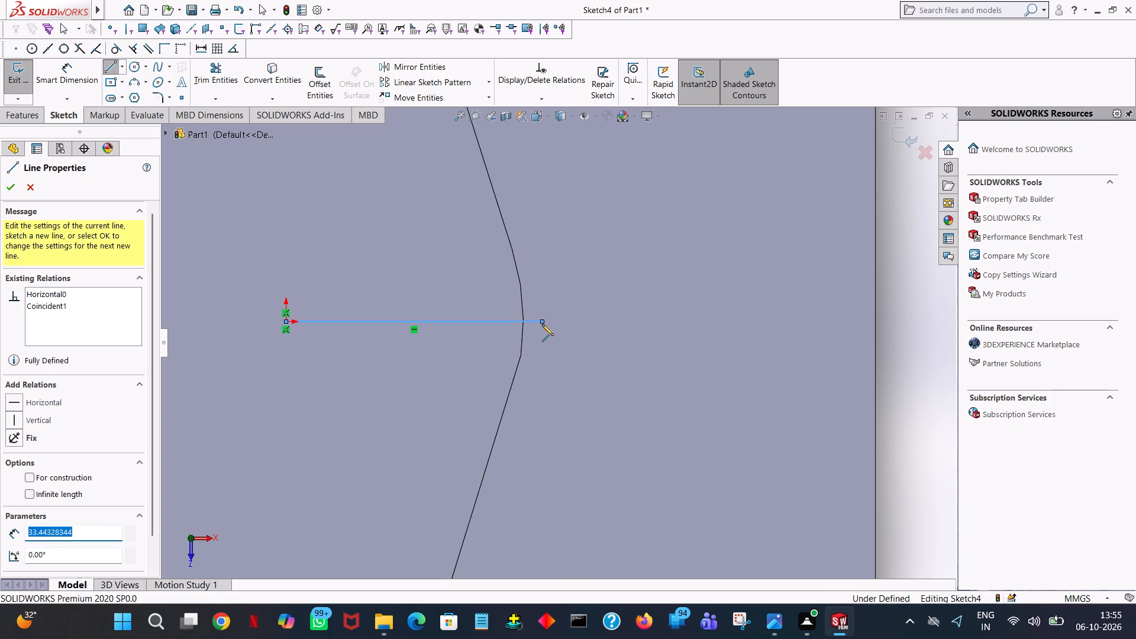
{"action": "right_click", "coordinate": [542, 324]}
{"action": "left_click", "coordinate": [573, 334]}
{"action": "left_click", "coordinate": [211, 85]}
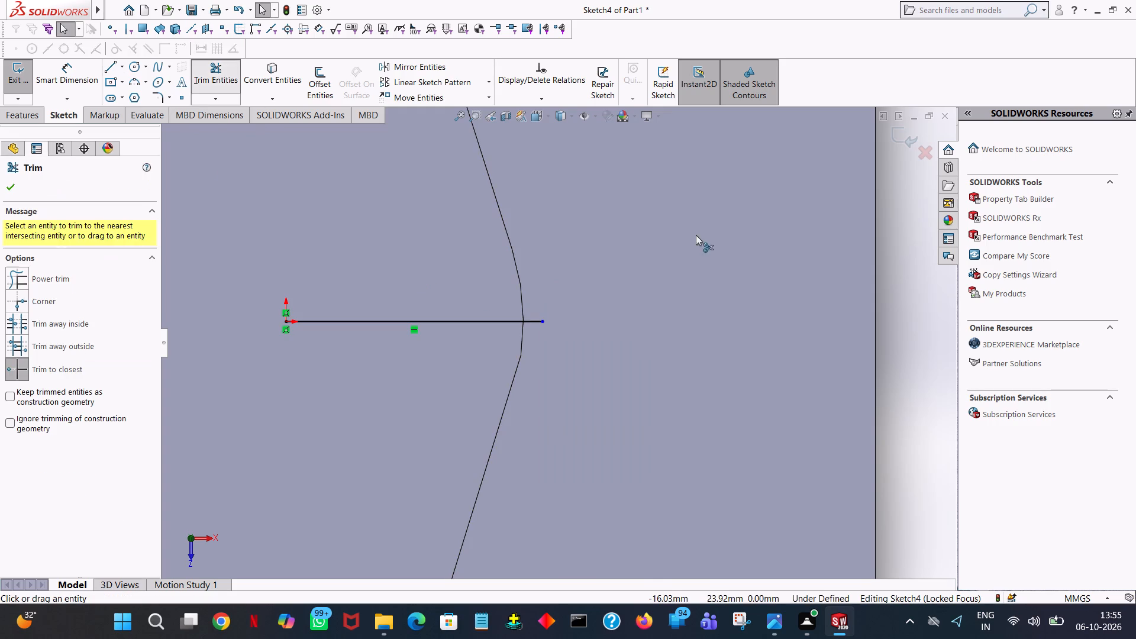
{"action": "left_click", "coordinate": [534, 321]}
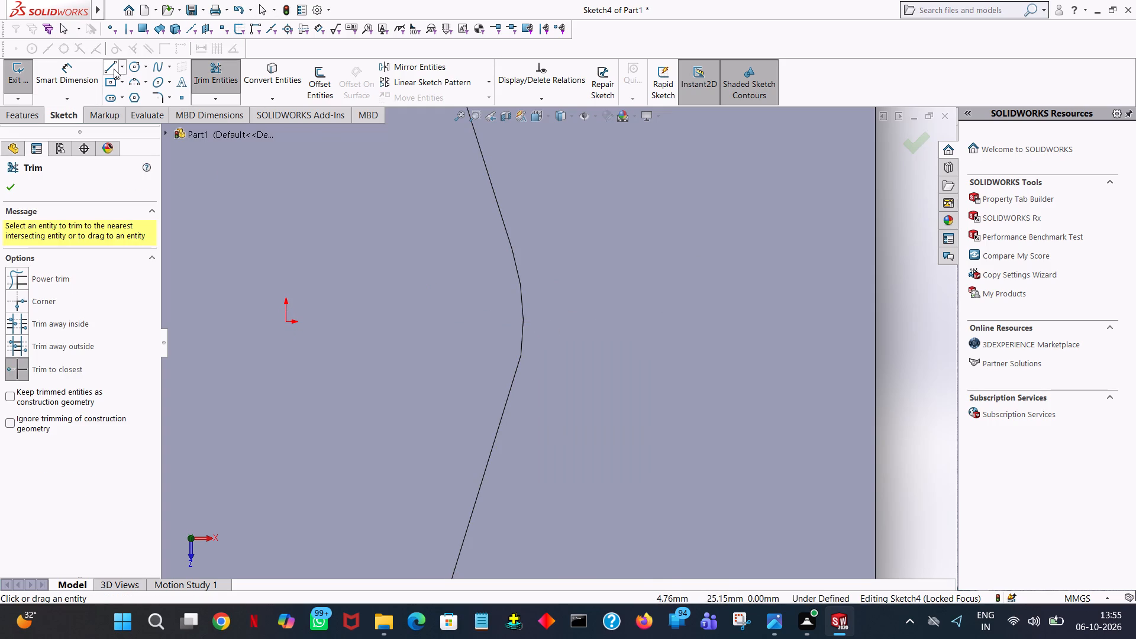
Sketch a 31 mm horizontal line from the origin to the boss's right edge, continuing with a vertical line of 38/2 mm downward.
{"action": "left_click", "coordinate": [112, 69]}
{"action": "left_click", "coordinate": [286, 321]}
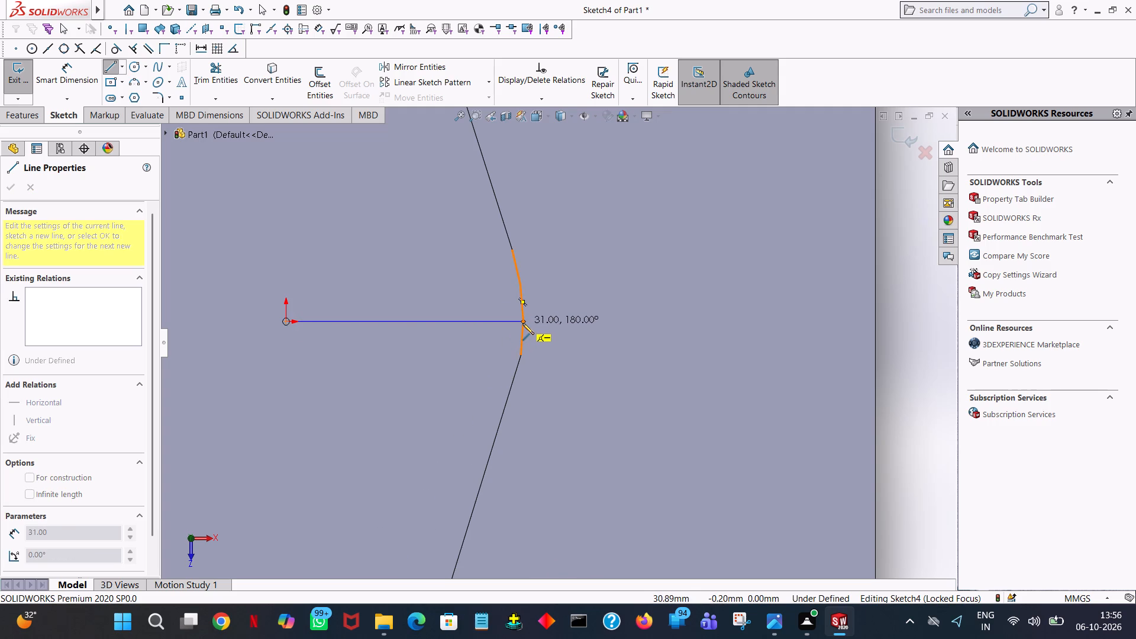
{"action": "left_click", "coordinate": [522, 323]}
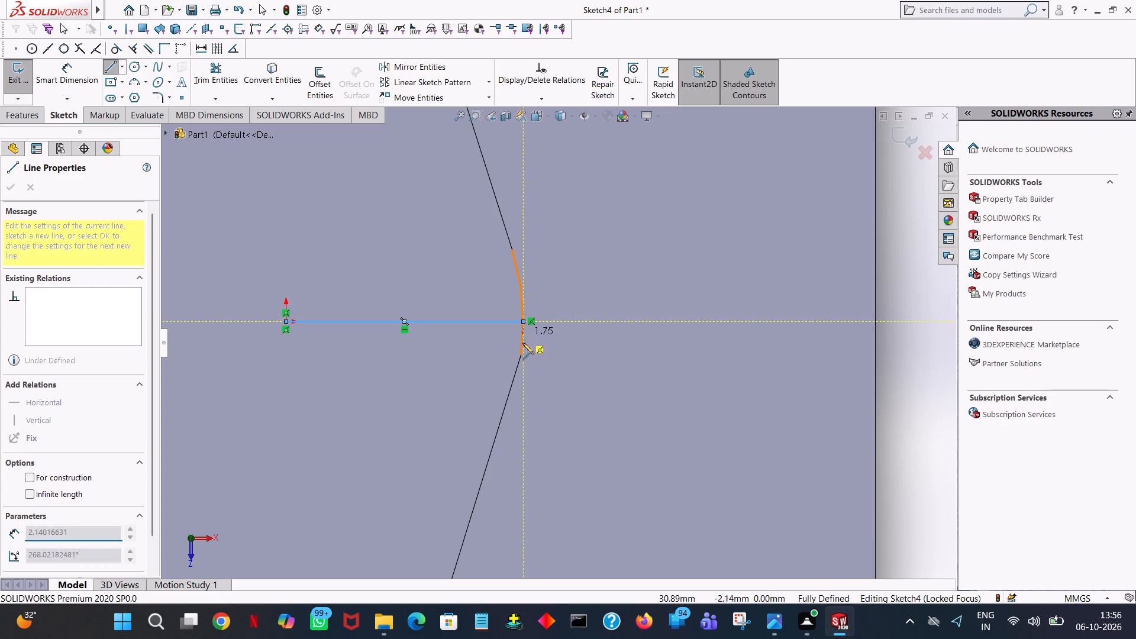
{"action": "left_click", "coordinate": [522, 426]}
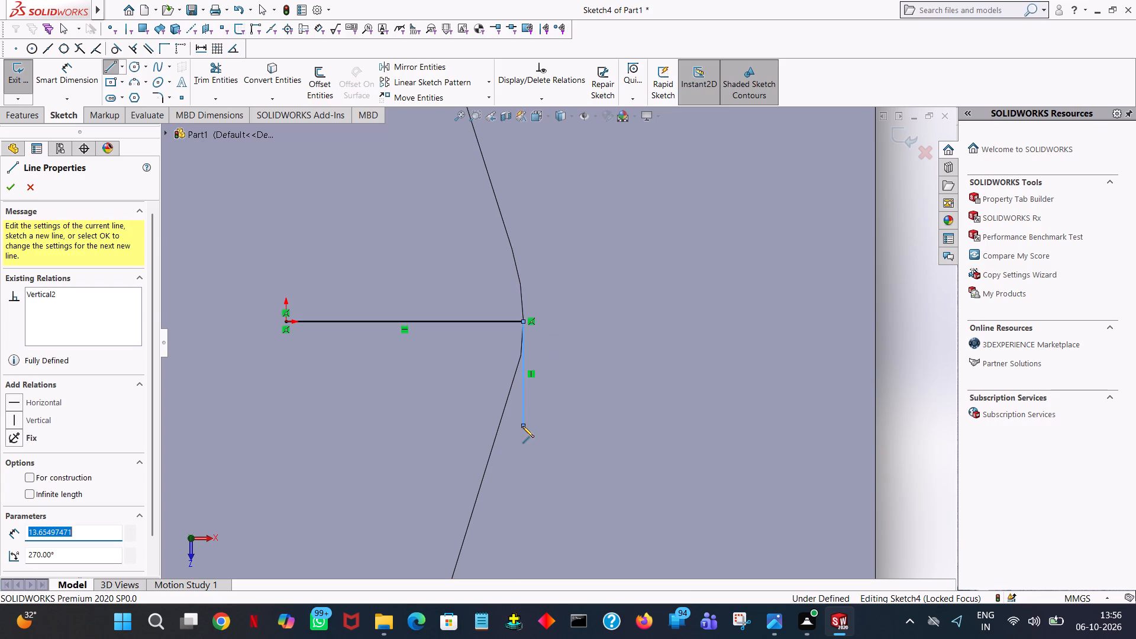
{"action": "type", "text": "38/2"}
{"action": "key", "text": "Return"}
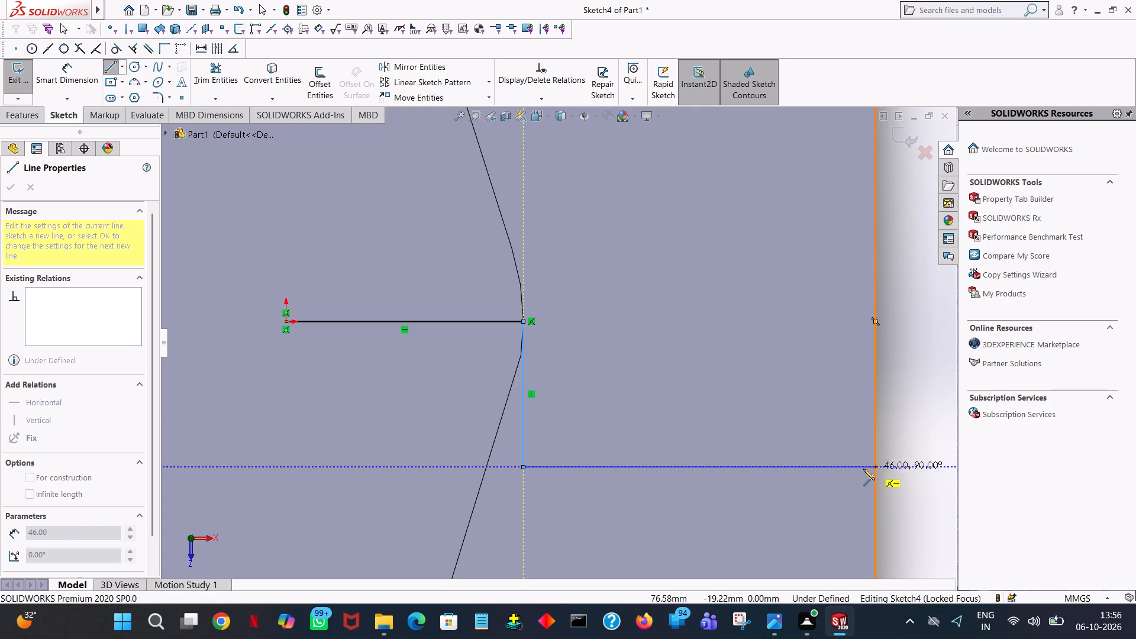
Continue the lines into a closed rectangle: 46-14 mm horizontally outward, 10 mm upward, and horizontally back to the vertical line.
{"action": "left_click", "coordinate": [841, 469]}
{"action": "type", "text": "49"}
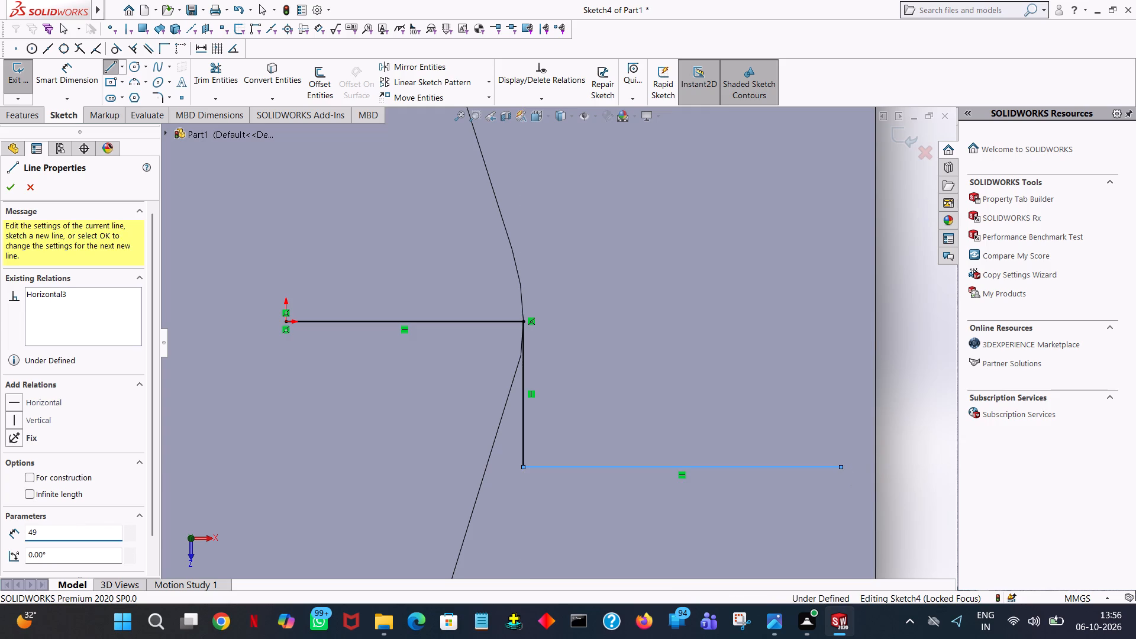
{"action": "key", "text": "BackSpace"}
{"action": "key", "text": "6"}
{"action": "type", "text": "-14"}
{"action": "key", "text": "Return"}
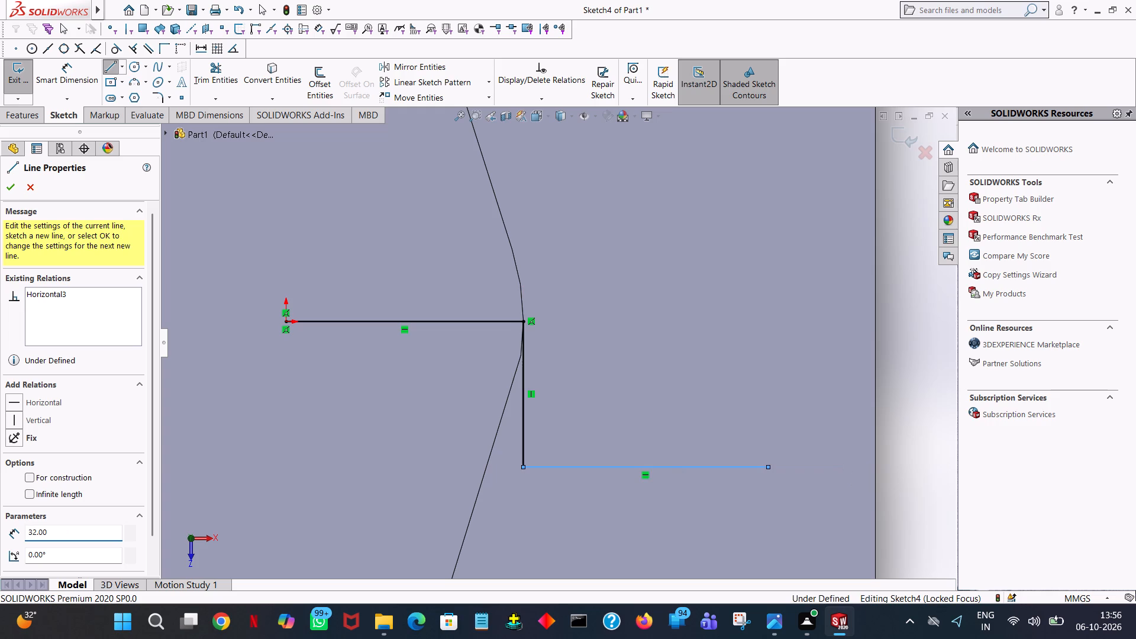
{"action": "left_click", "coordinate": [768, 418]}
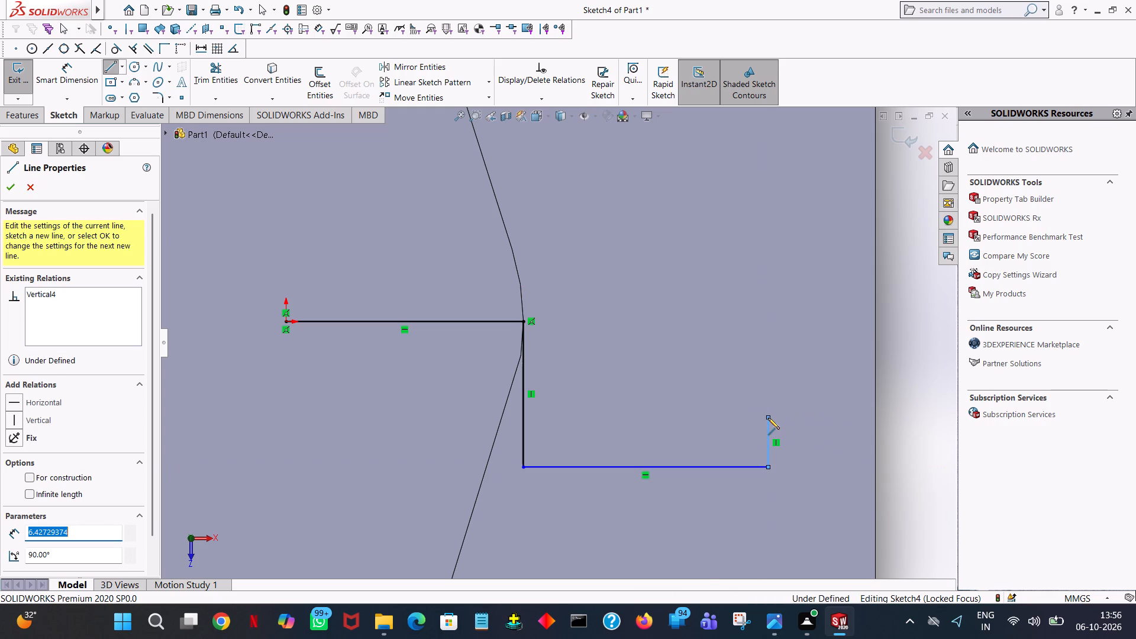
{"action": "type", "text": "10"}
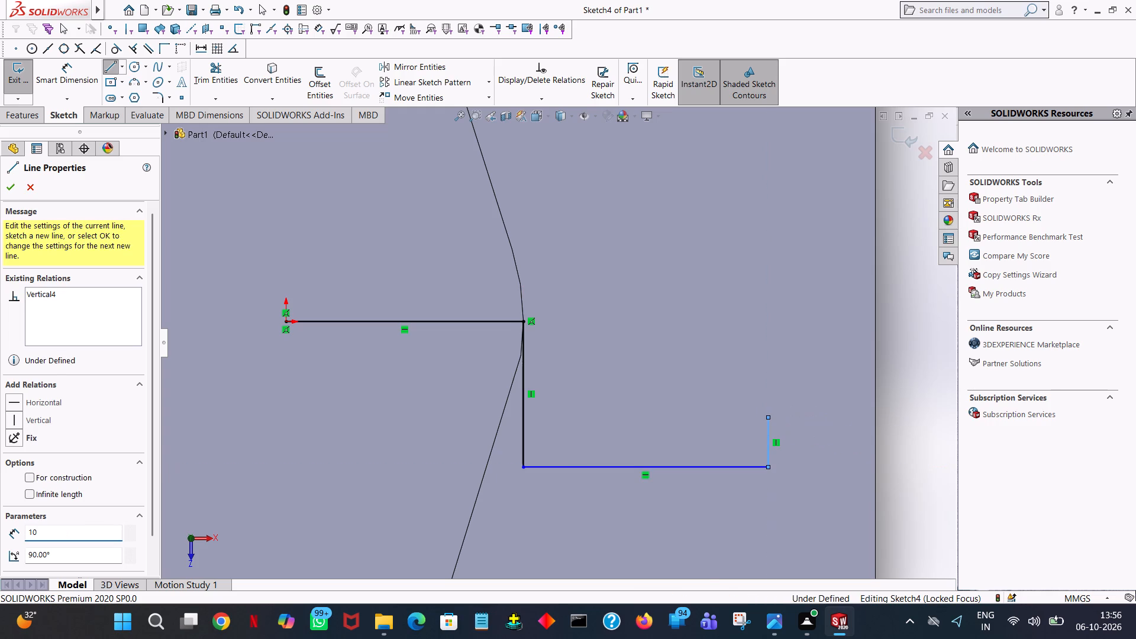
{"action": "key", "text": "Return"}
{"action": "left_click", "coordinate": [522, 390]}
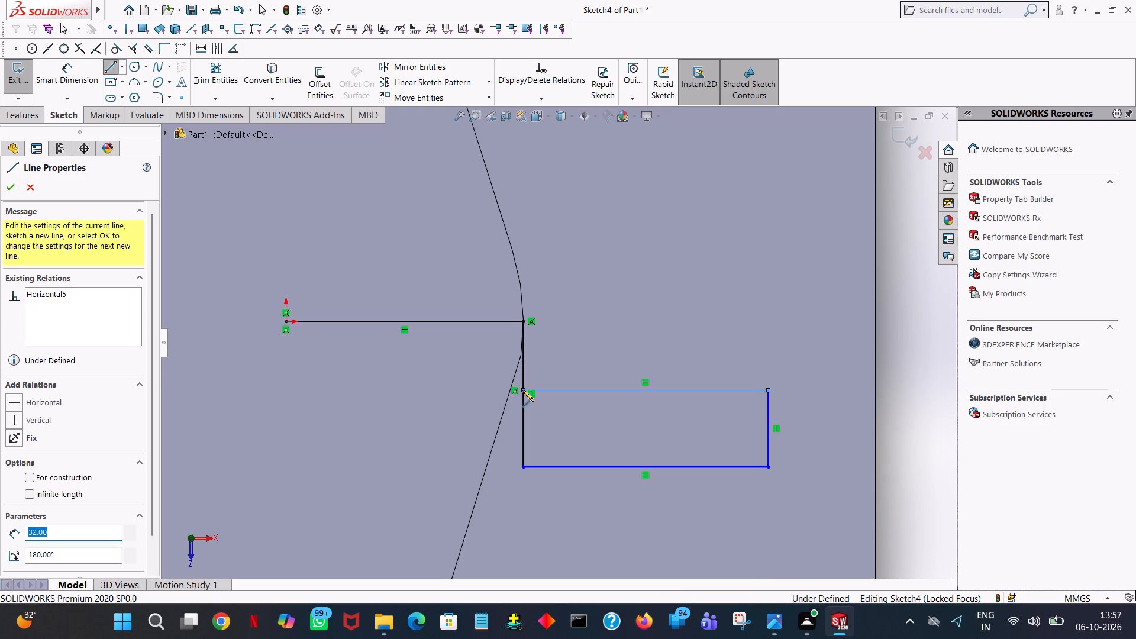
{"action": "double_click", "coordinate": [522, 250]}
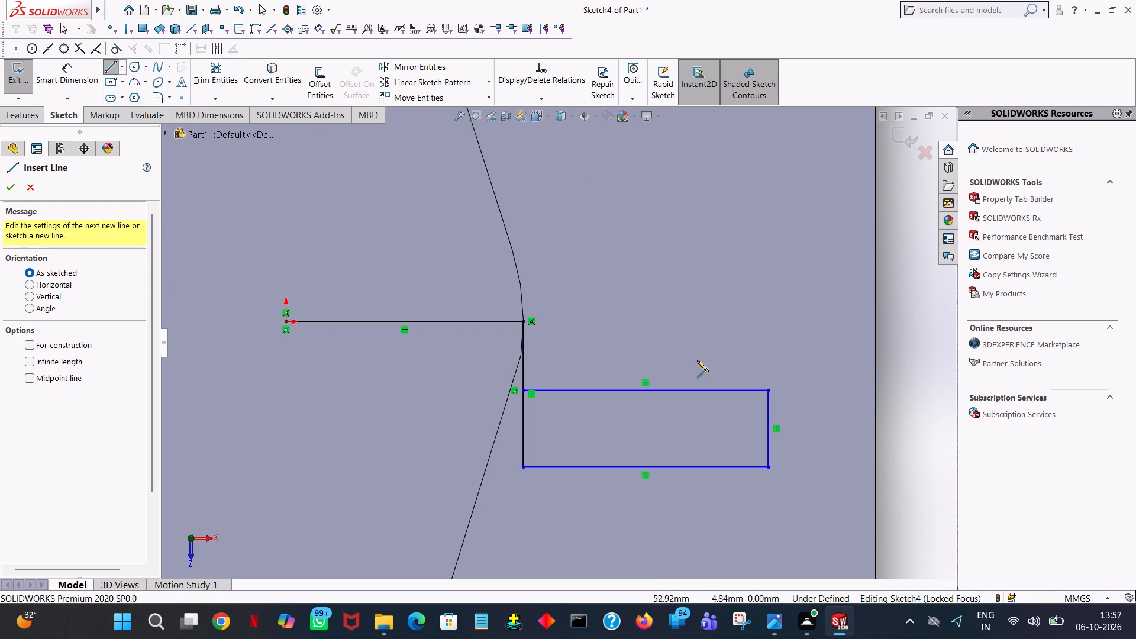
From the rectangle's upper-right corner, sketch lines 18 mm upward, 32 mm horizontally back toward the boss, and 10 mm upward.
{"action": "left_click", "coordinate": [768, 388]}
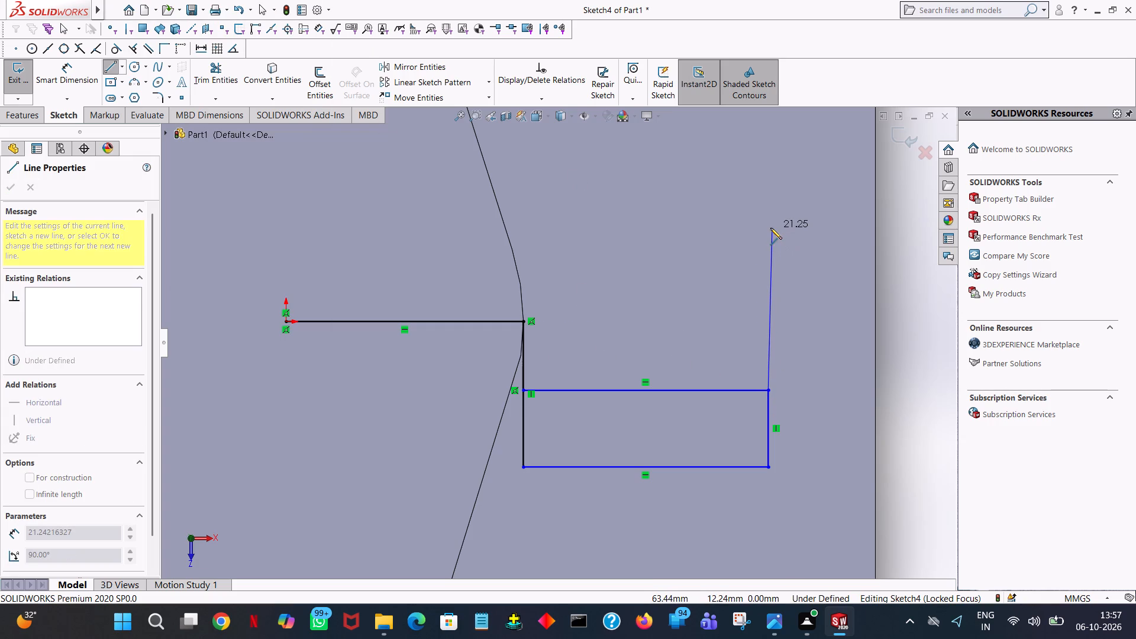
{"action": "left_click", "coordinate": [770, 228]}
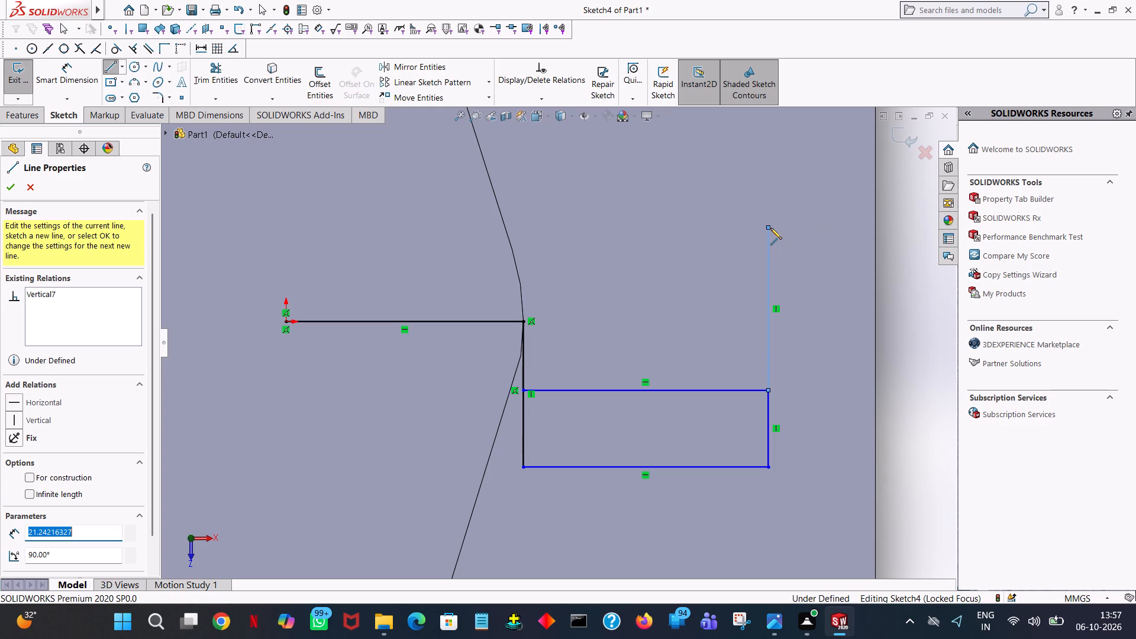
{"action": "type", "text": "18"}
{"action": "key", "text": "Return"}
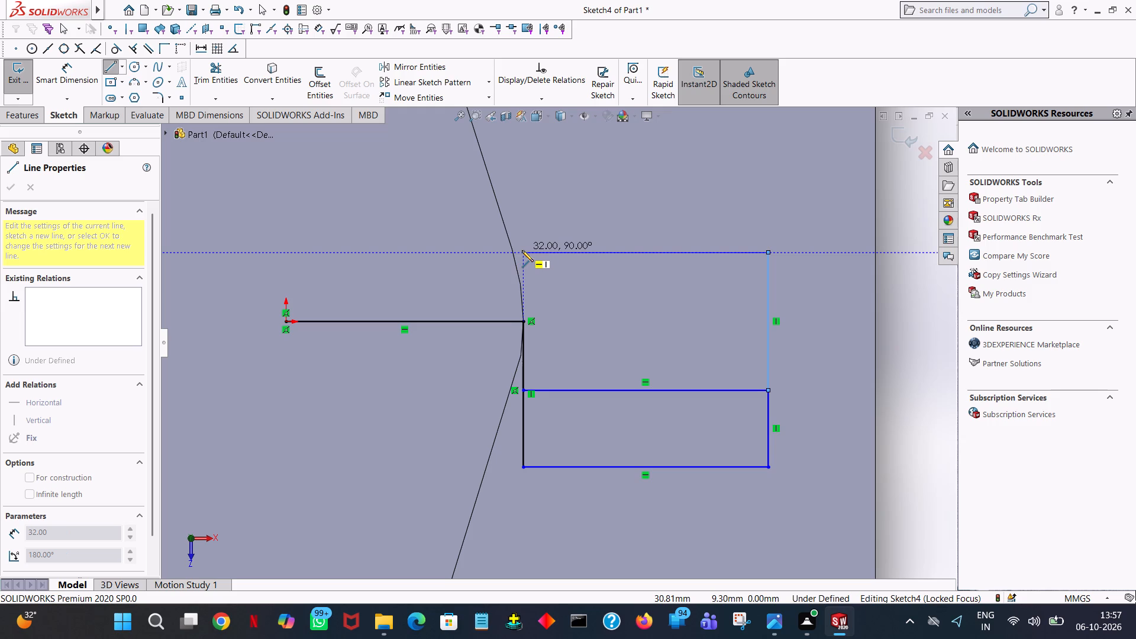
{"action": "left_click", "coordinate": [522, 250]}
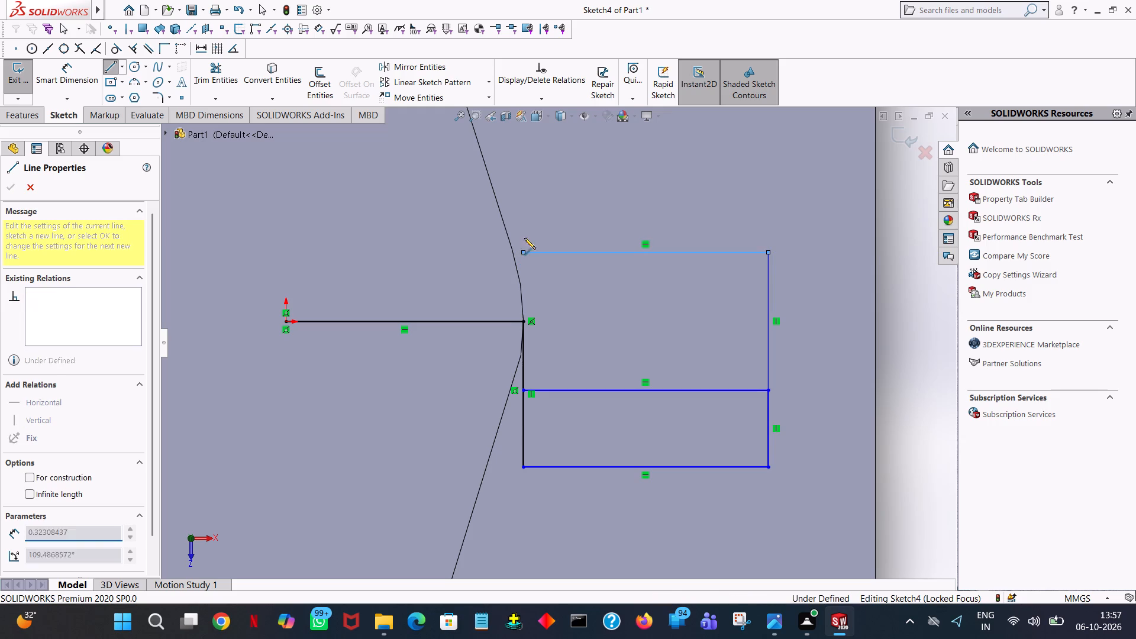
{"action": "left_click", "coordinate": [524, 173]}
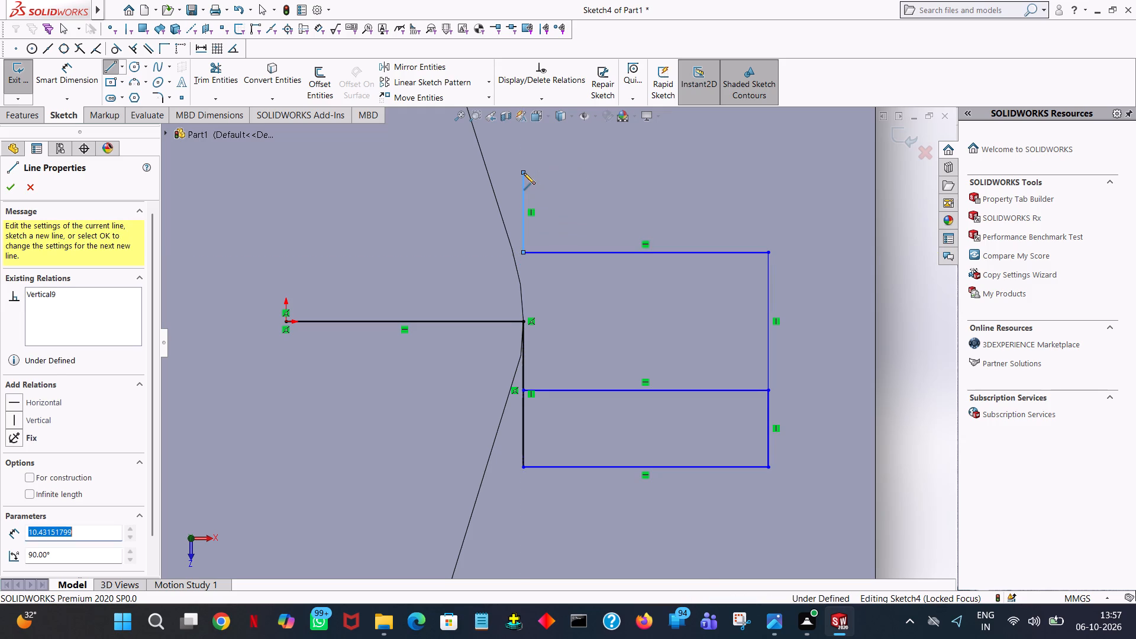
{"action": "type", "text": "10"}
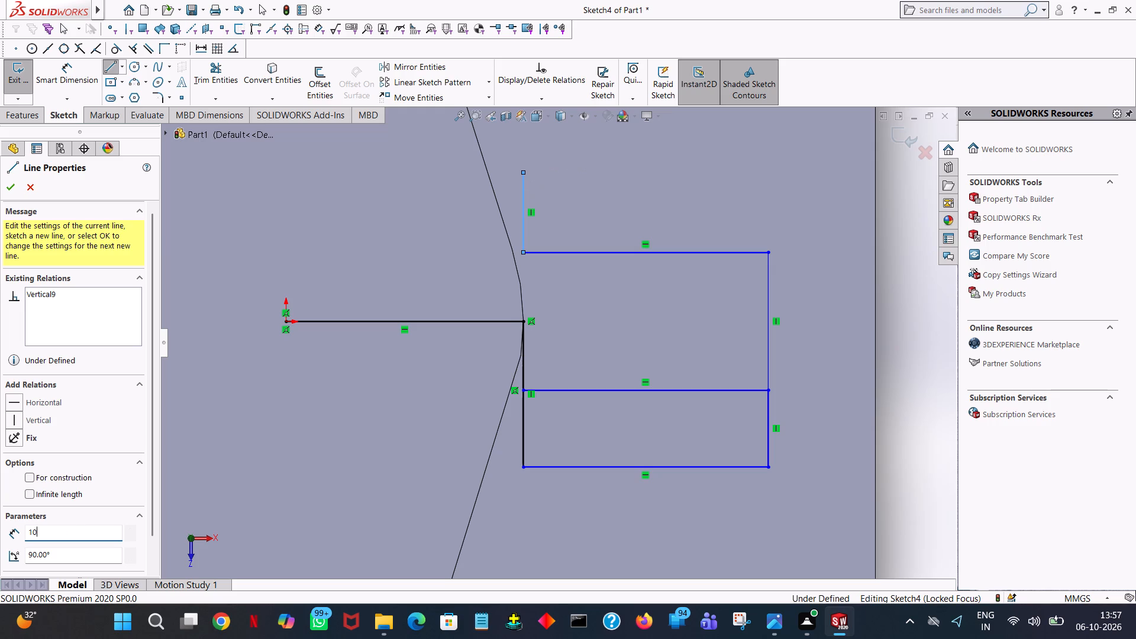
{"action": "key", "text": "Return"}
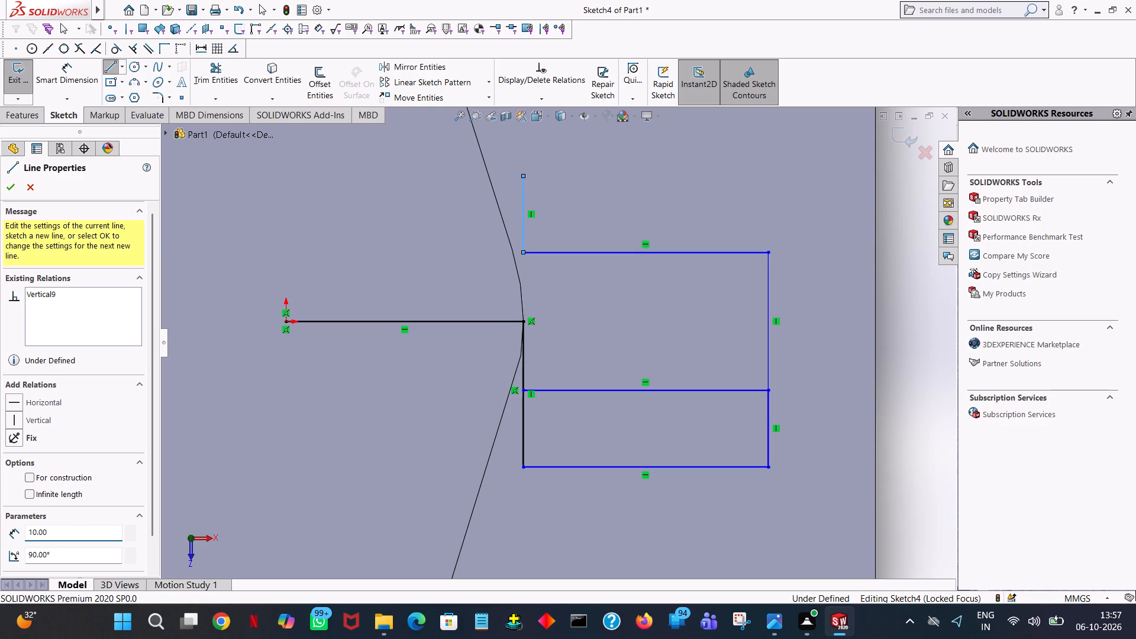
{"action": "right_click", "coordinate": [524, 173]}
{"action": "left_click", "coordinate": [569, 182]}
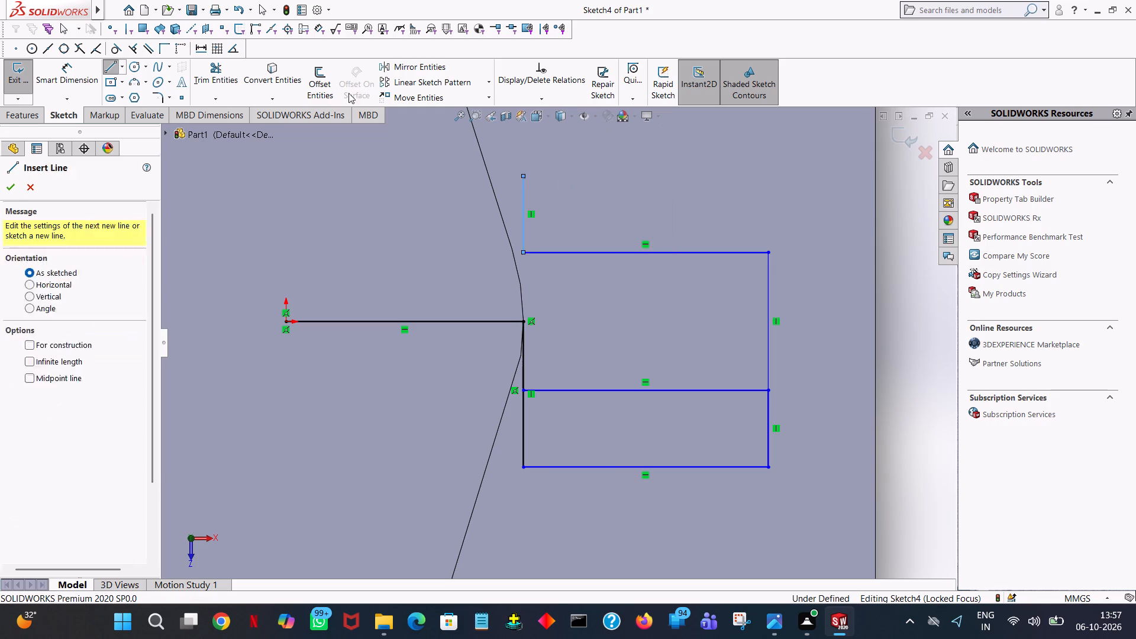
Trim away the 18 mm vertical line joining the rectangle to the upper horizontal line.
{"action": "left_click", "coordinate": [222, 70]}
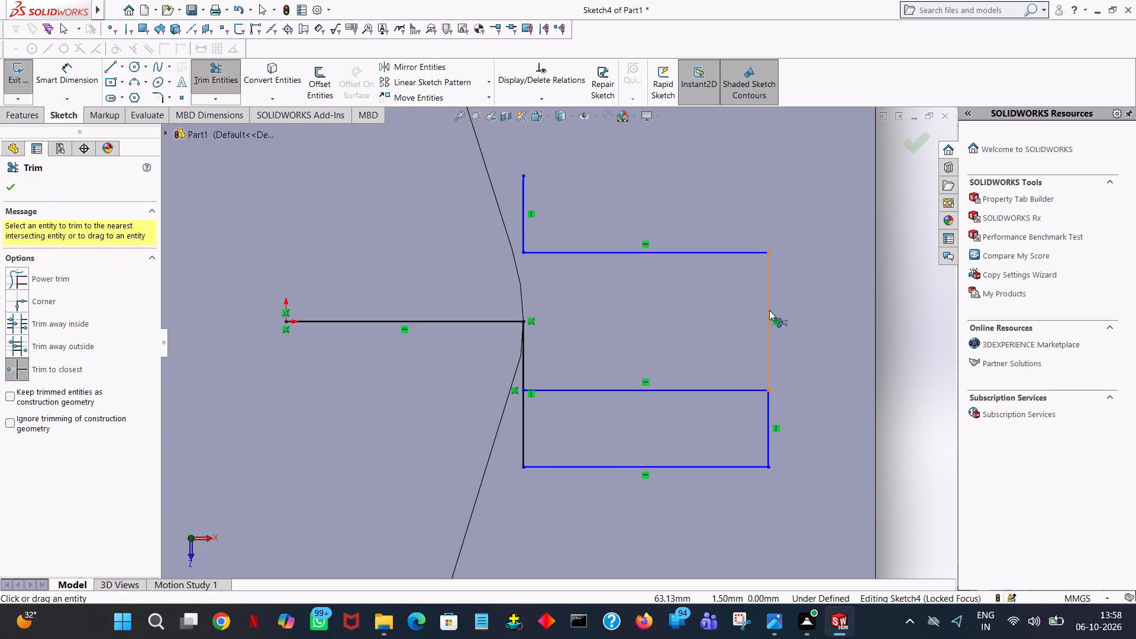
{"action": "left_click", "coordinate": [769, 310]}
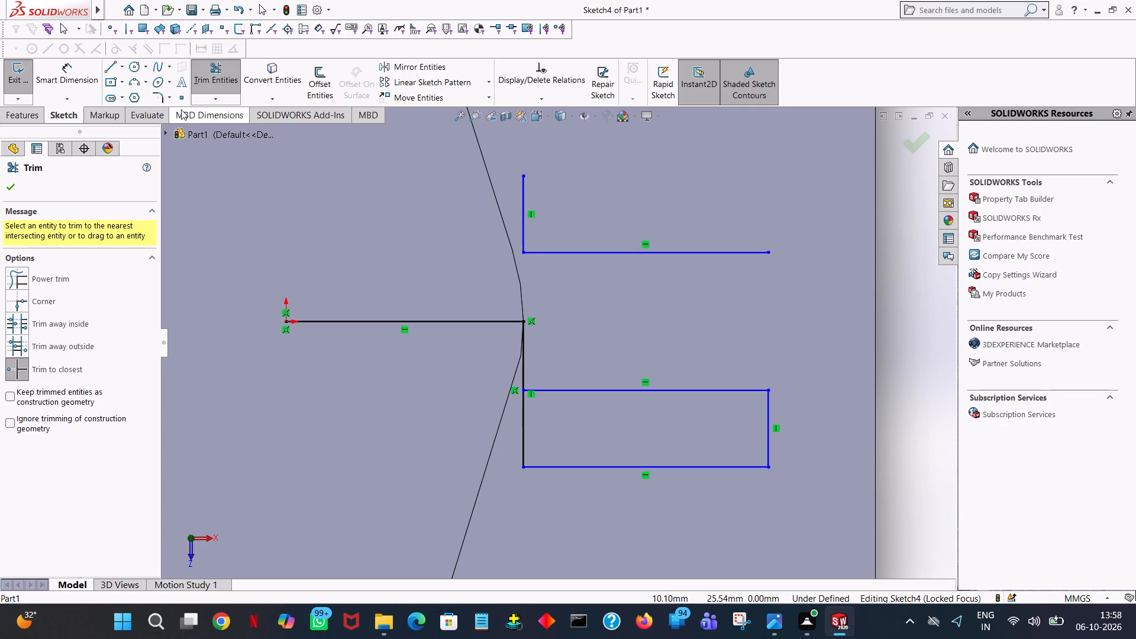
Draw a 9 mm vertical line from the 31 mm line's outer end up to the upper horizontal line's inner endpoint.
{"action": "left_click", "coordinate": [109, 63]}
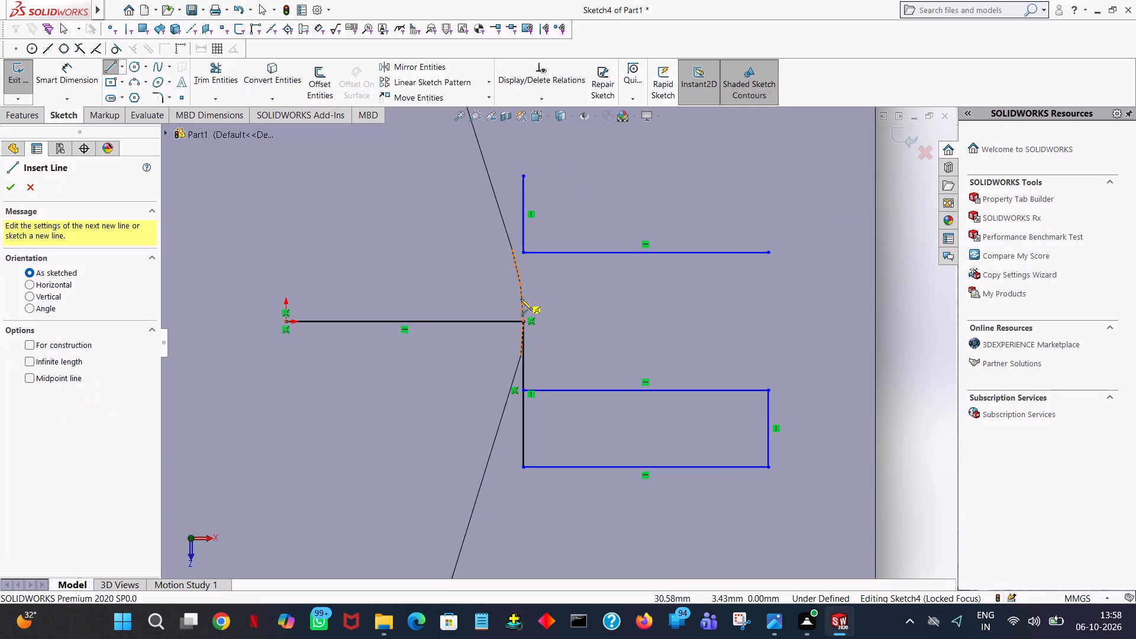
{"action": "left_click", "coordinate": [524, 321]}
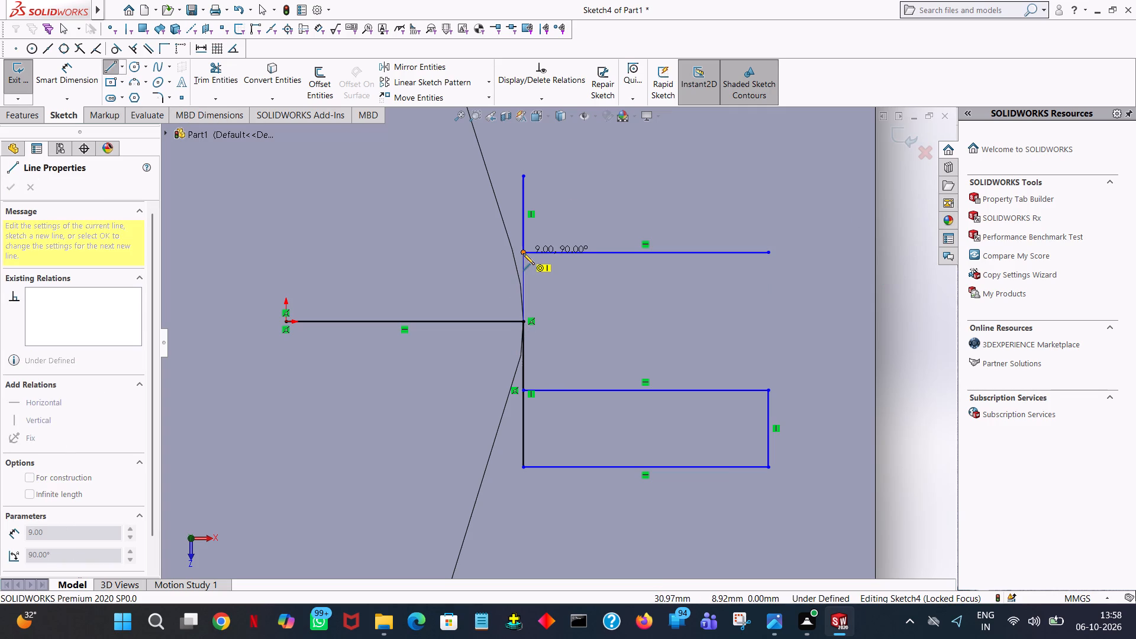
{"action": "left_click", "coordinate": [523, 253]}
{"action": "right_click", "coordinate": [523, 253]}
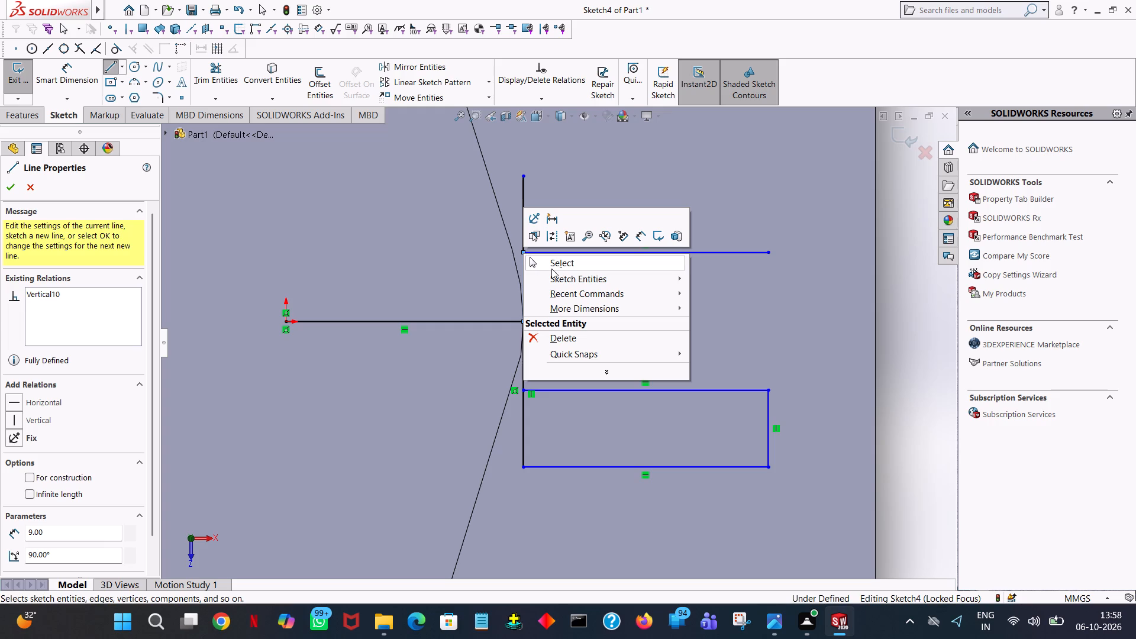
{"action": "left_click", "coordinate": [553, 268]}
Set the length of the short vertical connecting line above the 31 mm line to 10 mm.
{"action": "left_click", "coordinate": [526, 276]}
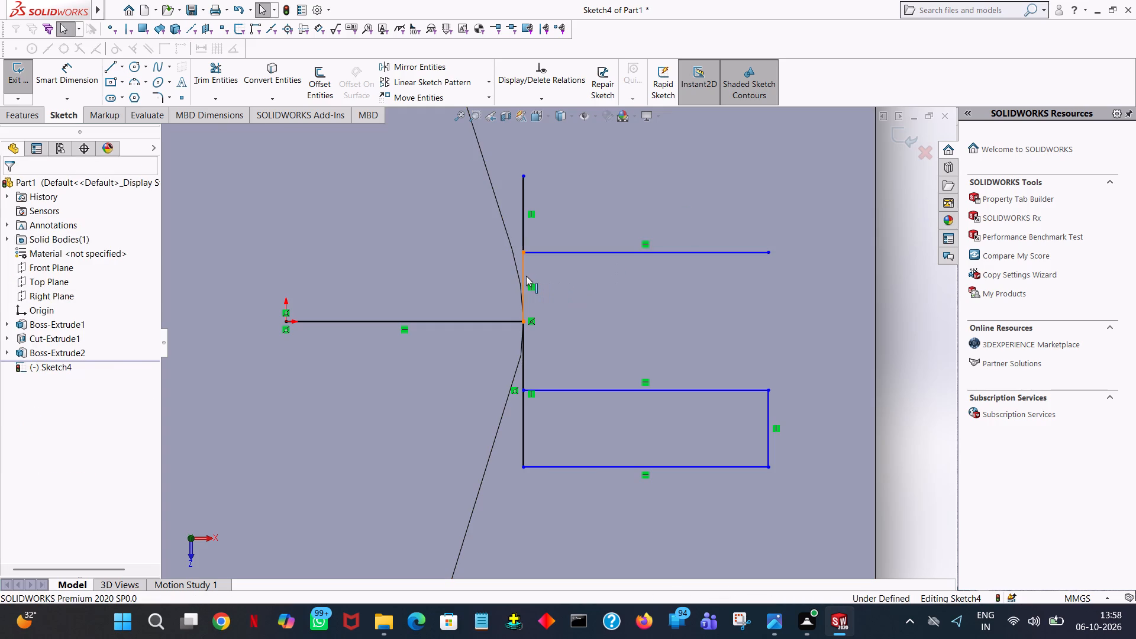
{"action": "type", "text": "10"}
{"action": "key", "text": "Return"}
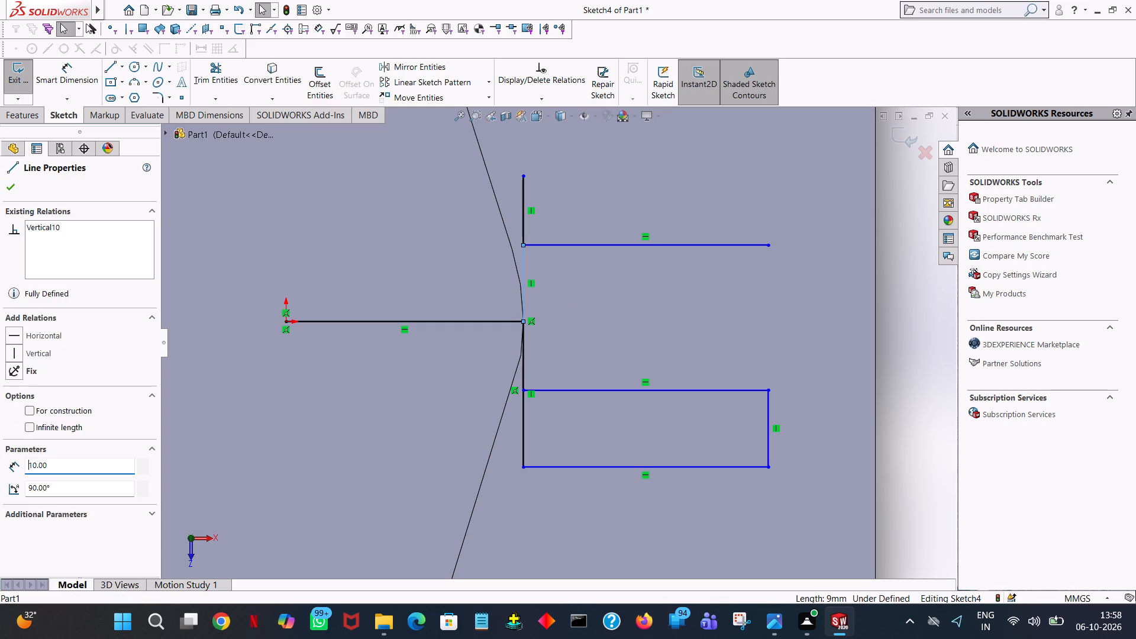
{"action": "left_click", "coordinate": [383, 202]}
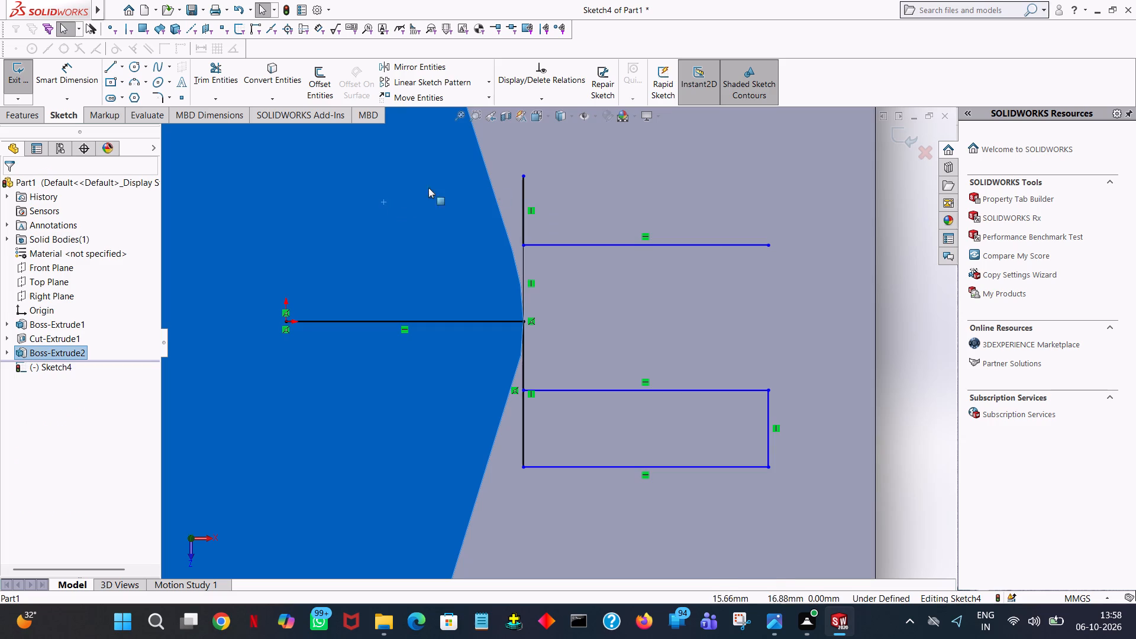
{"action": "left_click", "coordinate": [814, 199]}
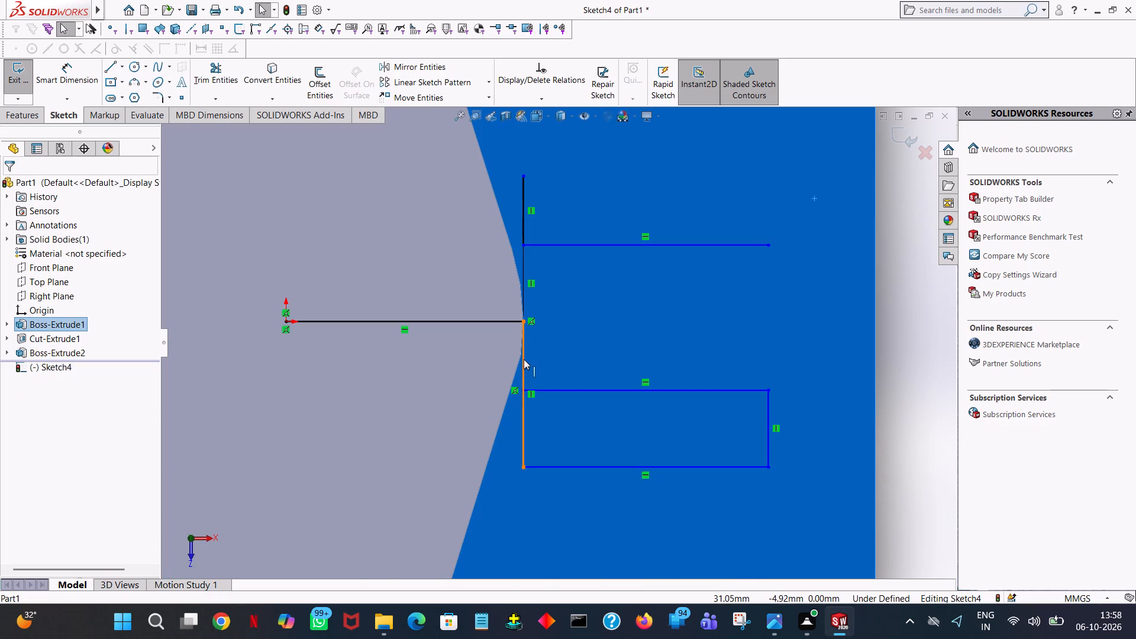
Set the length of the short vertical connecting line above the 31 mm line to 9 mm.
{"action": "left_click", "coordinate": [524, 359]}
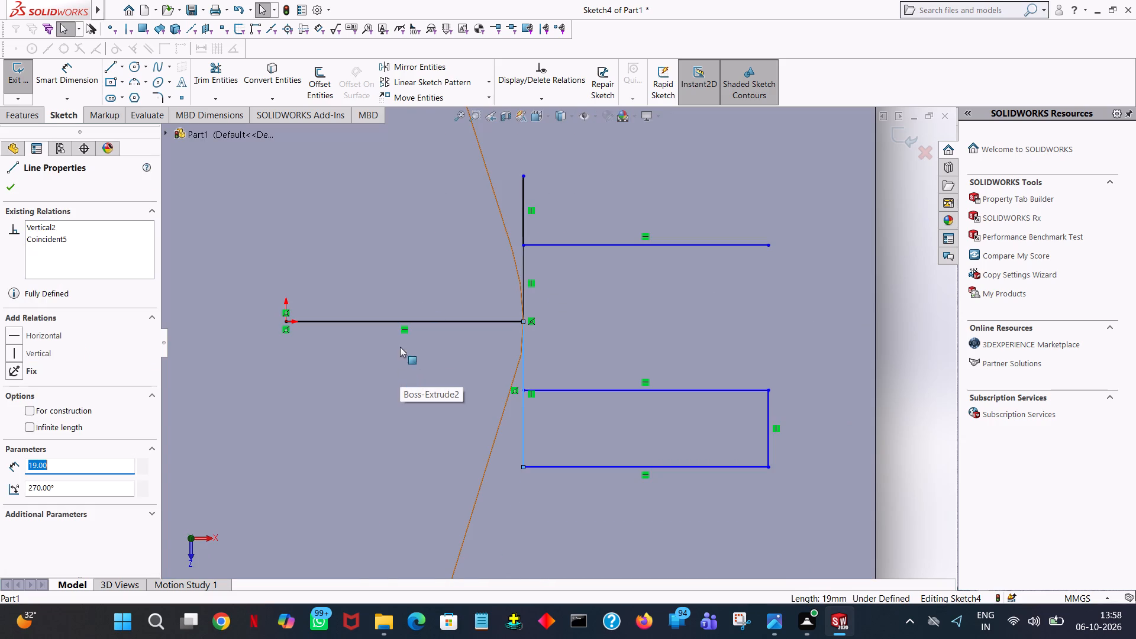
{"action": "left_click", "coordinate": [525, 275]}
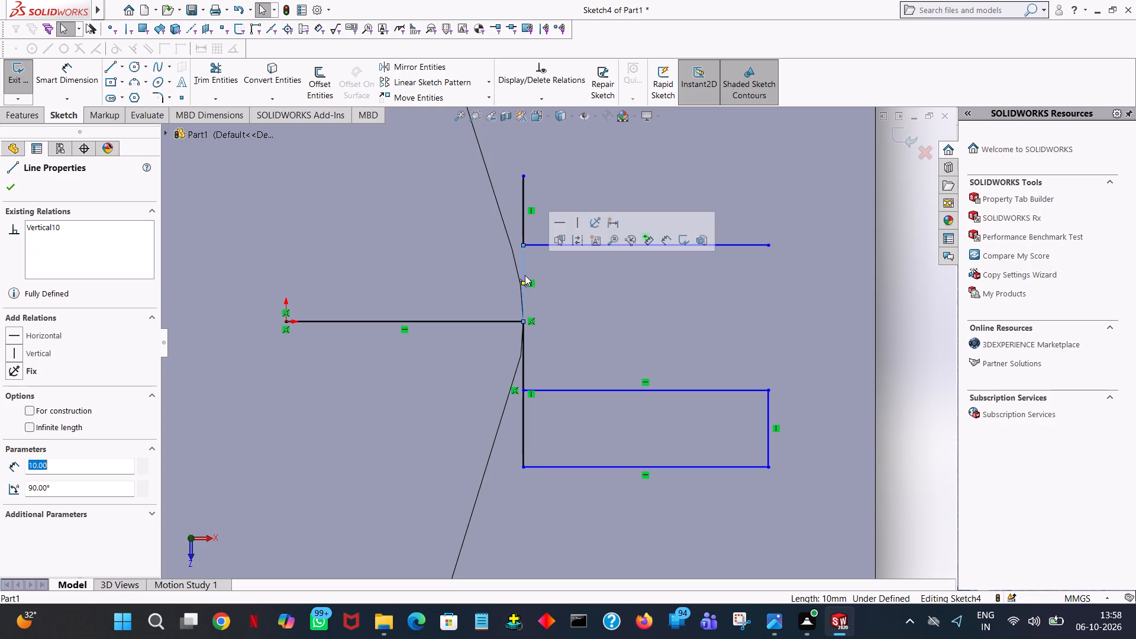
{"action": "left_click", "coordinate": [524, 221]}
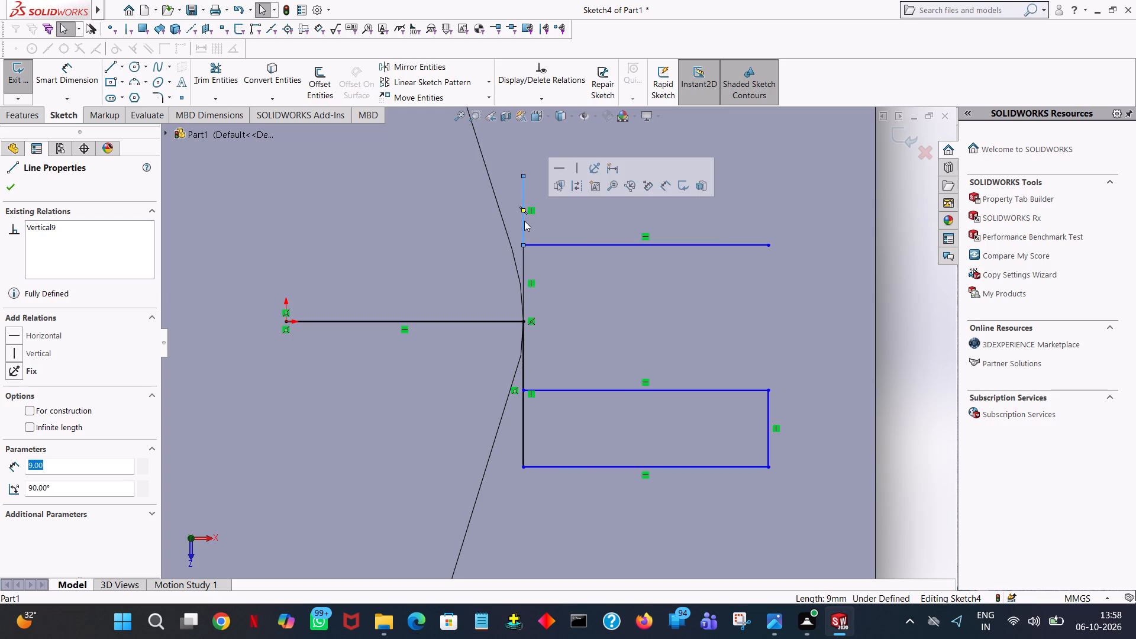
{"action": "left_click", "coordinate": [523, 256]}
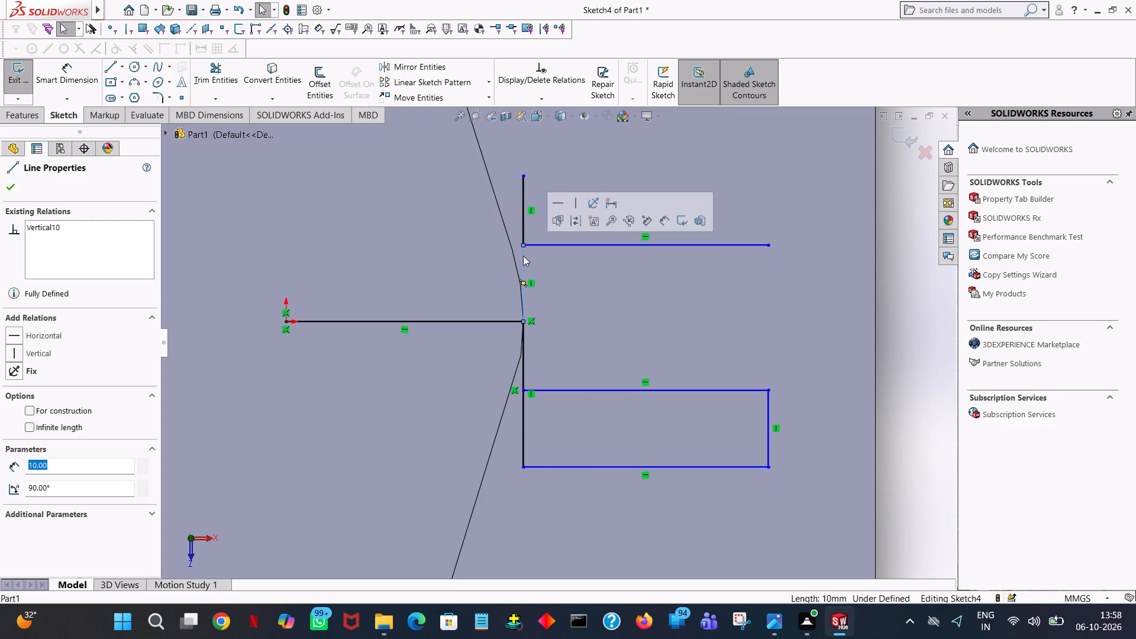
{"action": "key", "text": "9"}
{"action": "key", "text": "Return"}
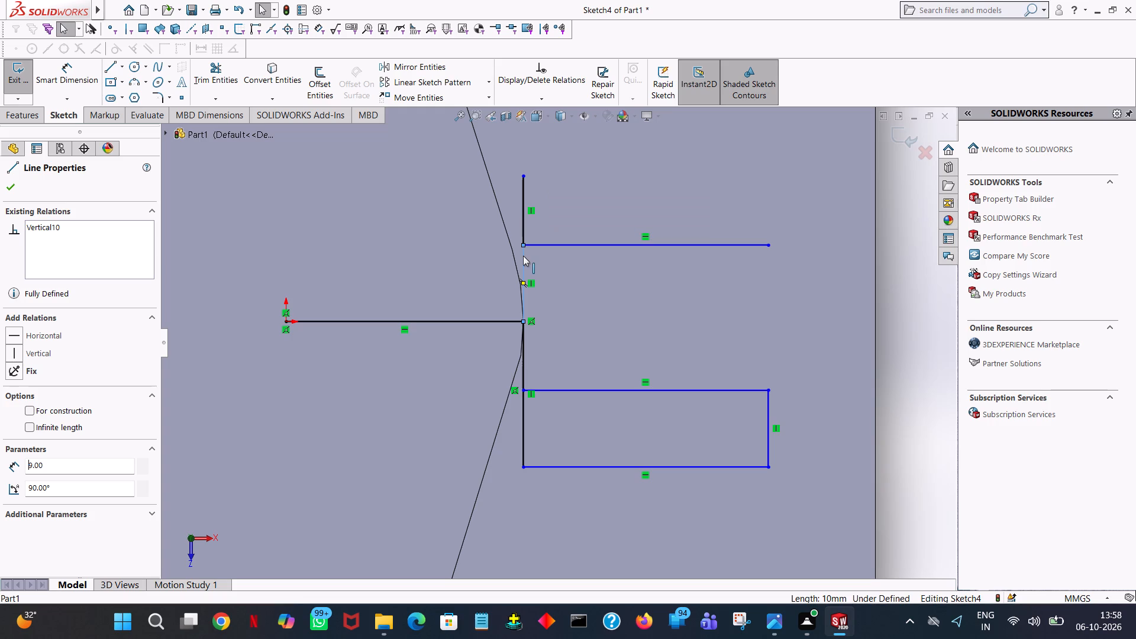
{"action": "left_click", "coordinate": [522, 209]}
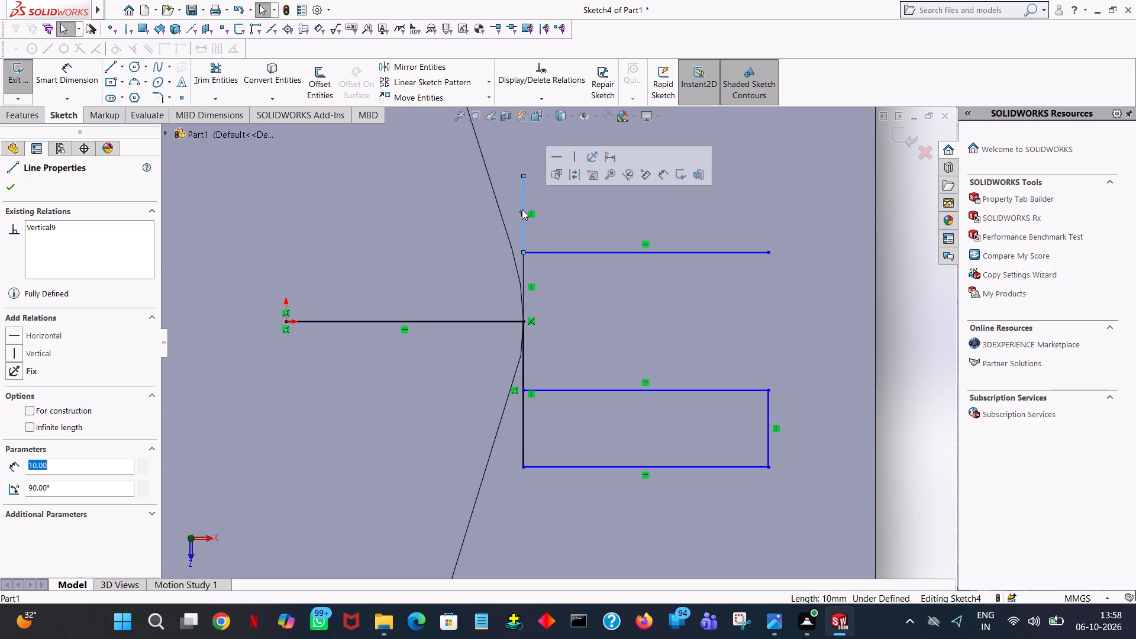
{"action": "left_click", "coordinate": [369, 257]}
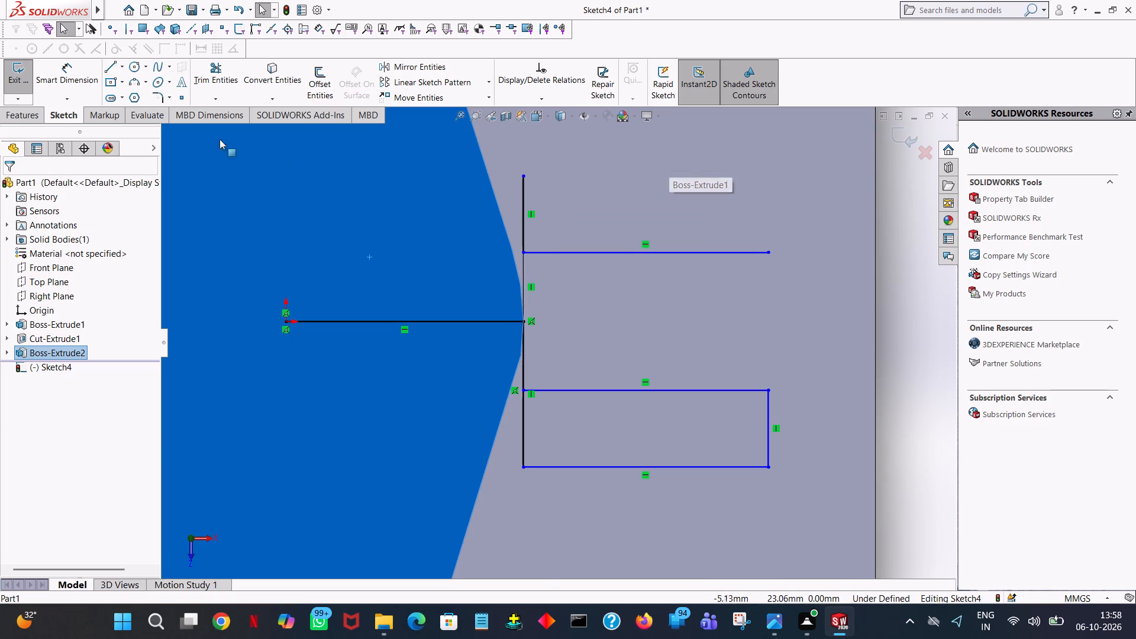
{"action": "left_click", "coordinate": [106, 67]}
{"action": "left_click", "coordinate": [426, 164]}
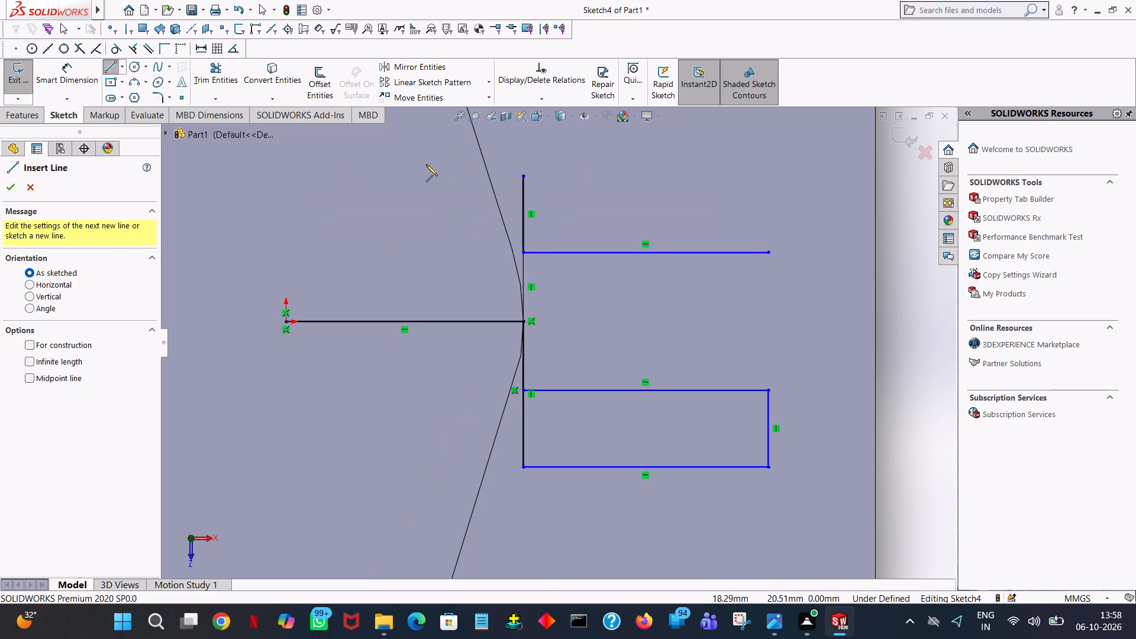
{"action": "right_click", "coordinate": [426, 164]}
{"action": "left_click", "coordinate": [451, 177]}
Draw a horizontal line about 37 mm long outward from the boss edge, passing through the top end of the upper vertical line.
{"action": "left_click", "coordinate": [111, 69]}
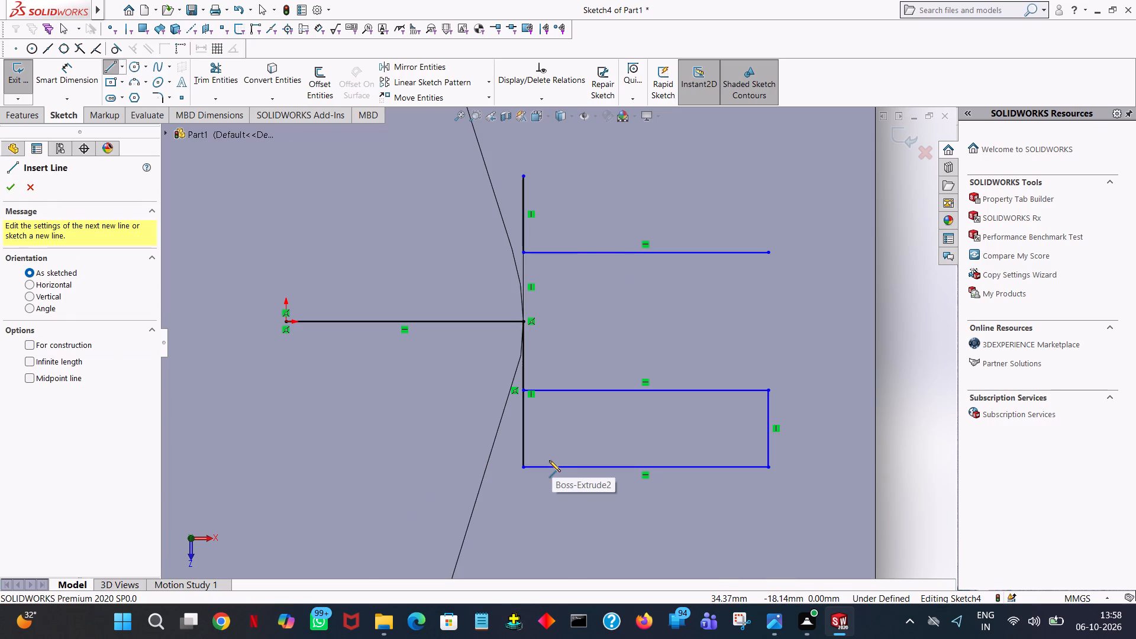
{"action": "left_click", "coordinate": [489, 176]}
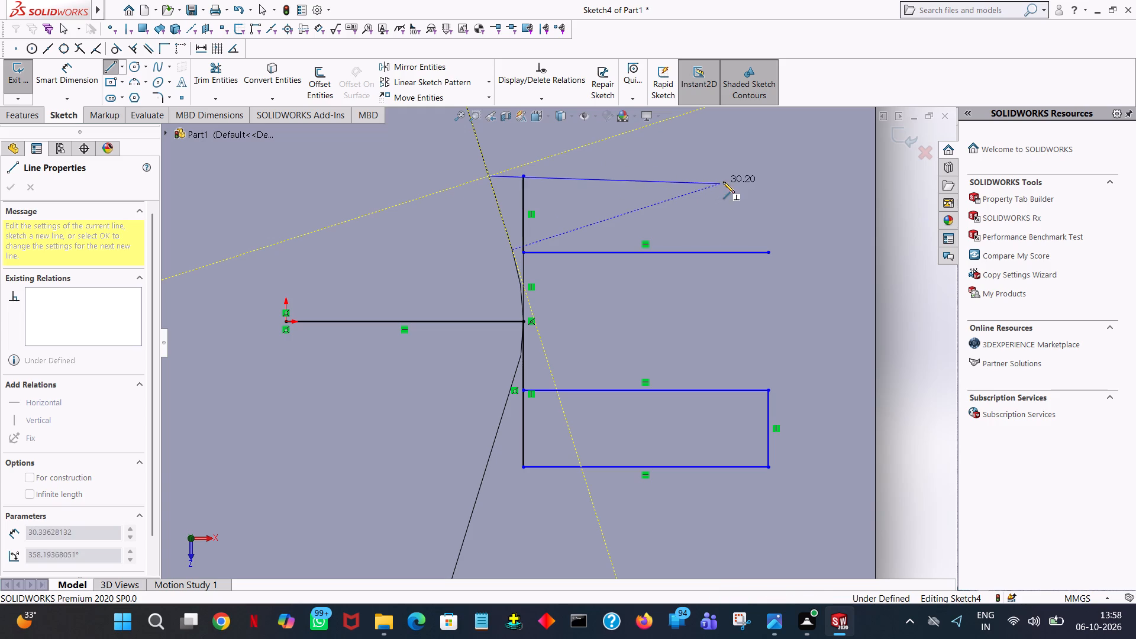
{"action": "left_click", "coordinate": [772, 177]}
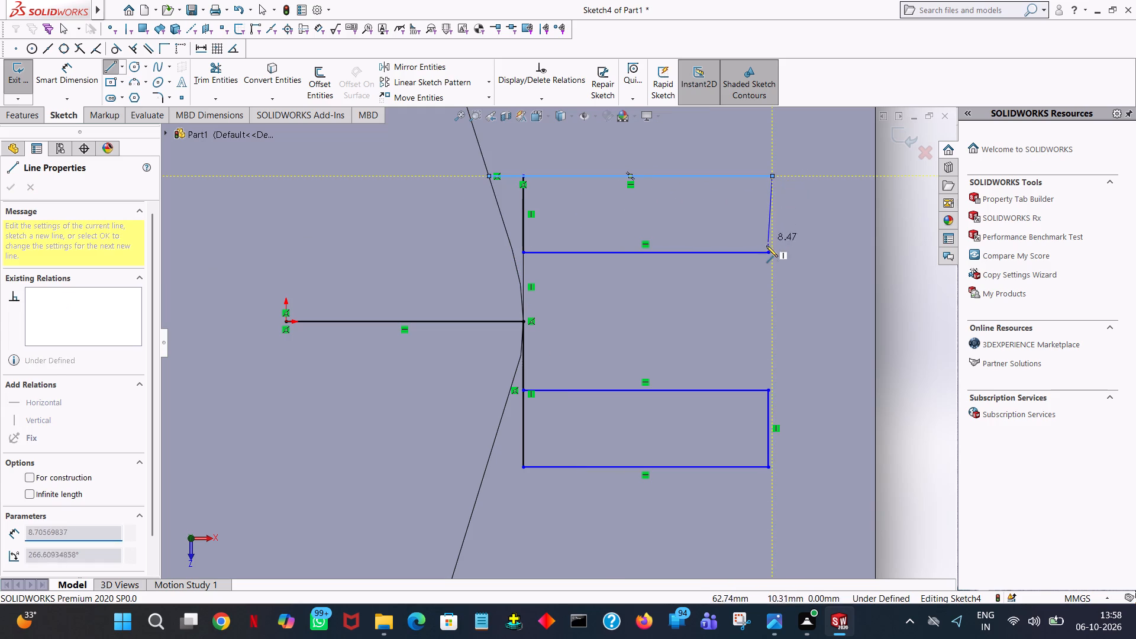
{"action": "right_click", "coordinate": [767, 252]}
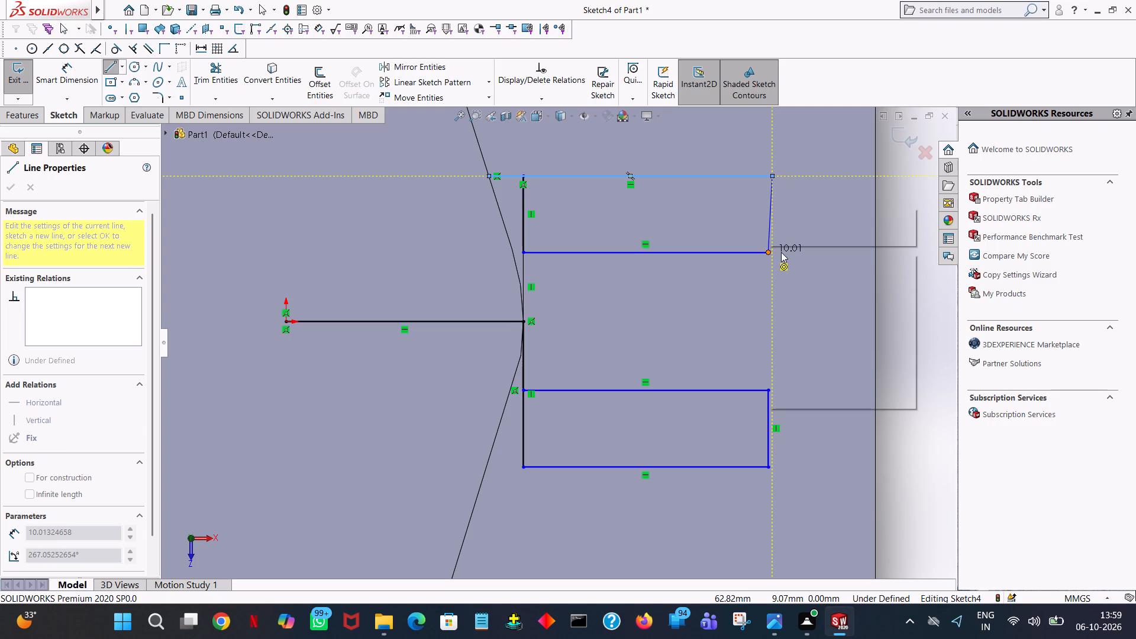
{"action": "left_click", "coordinate": [789, 255]}
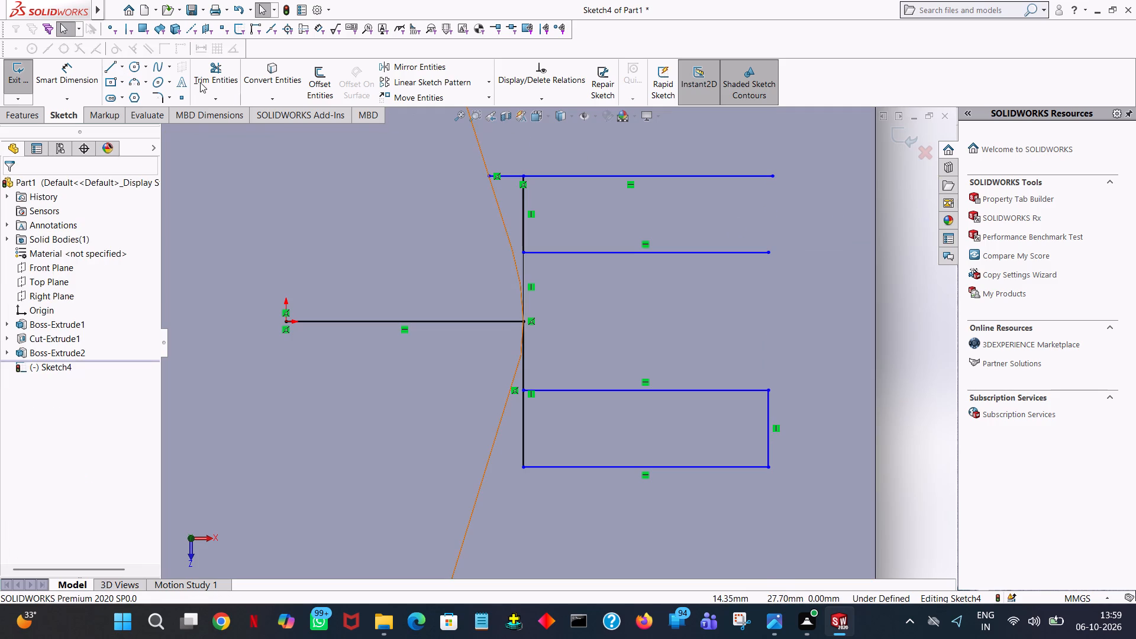
Trim the top horizontal line's outer portion back to the upper vertical line, keeping the stub to the boss edge.
{"action": "left_click", "coordinate": [211, 76]}
{"action": "left_click", "coordinate": [715, 177]}
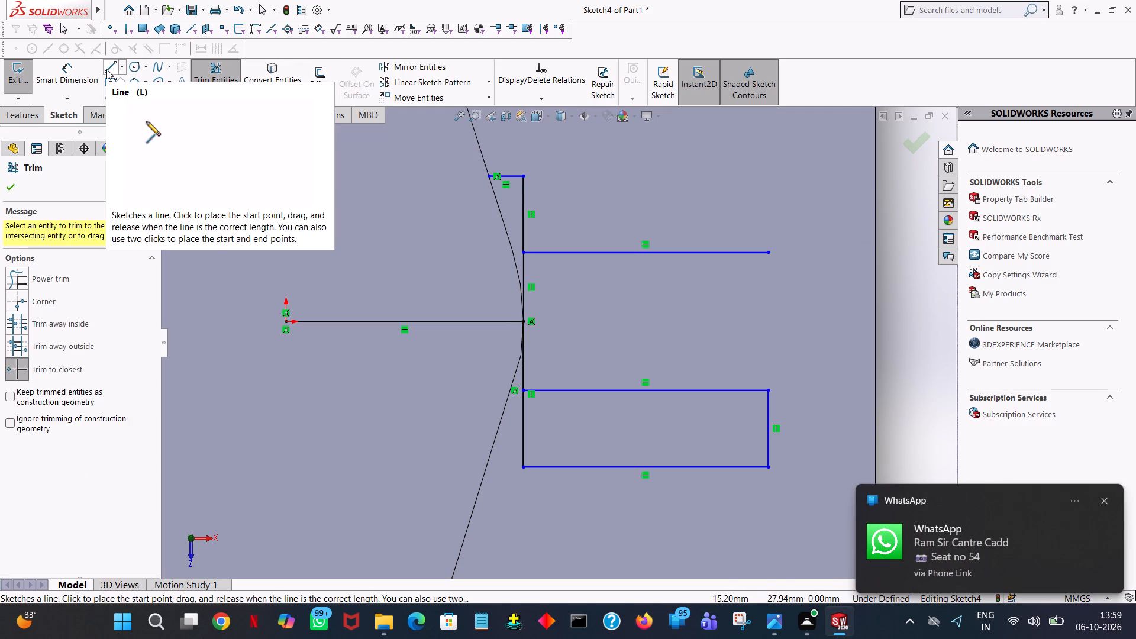
Close the upper arm with a 32 mm horizontal line from the vertical line's top and a 10 mm vertical line down to the lower edge's end.
{"action": "left_click", "coordinate": [106, 69]}
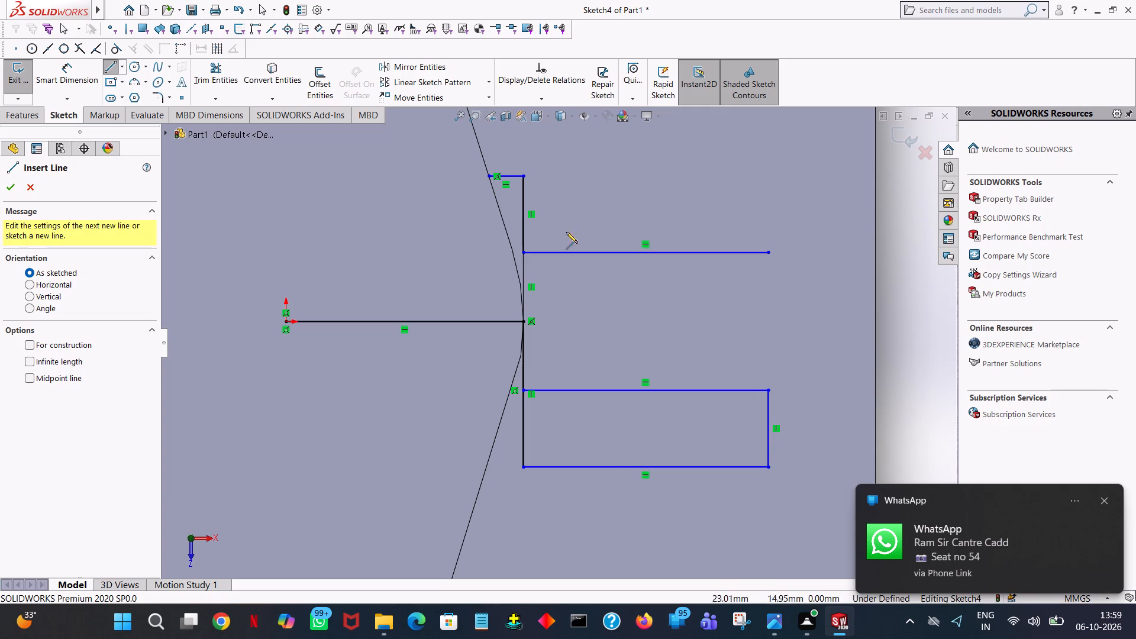
{"action": "left_click", "coordinate": [522, 175]}
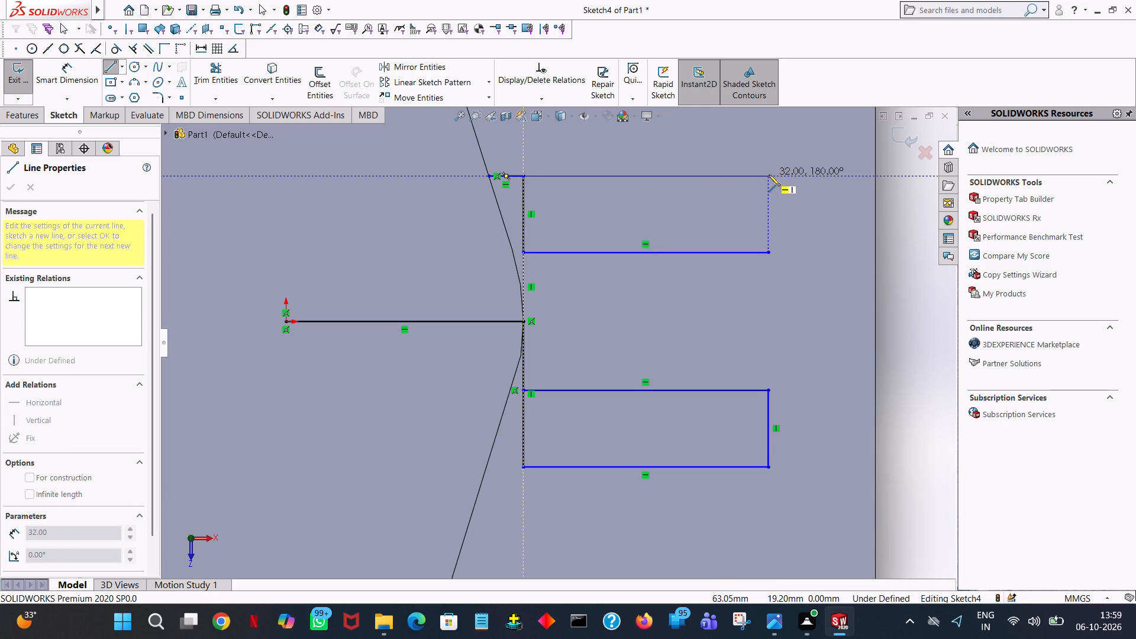
{"action": "left_click", "coordinate": [769, 175]}
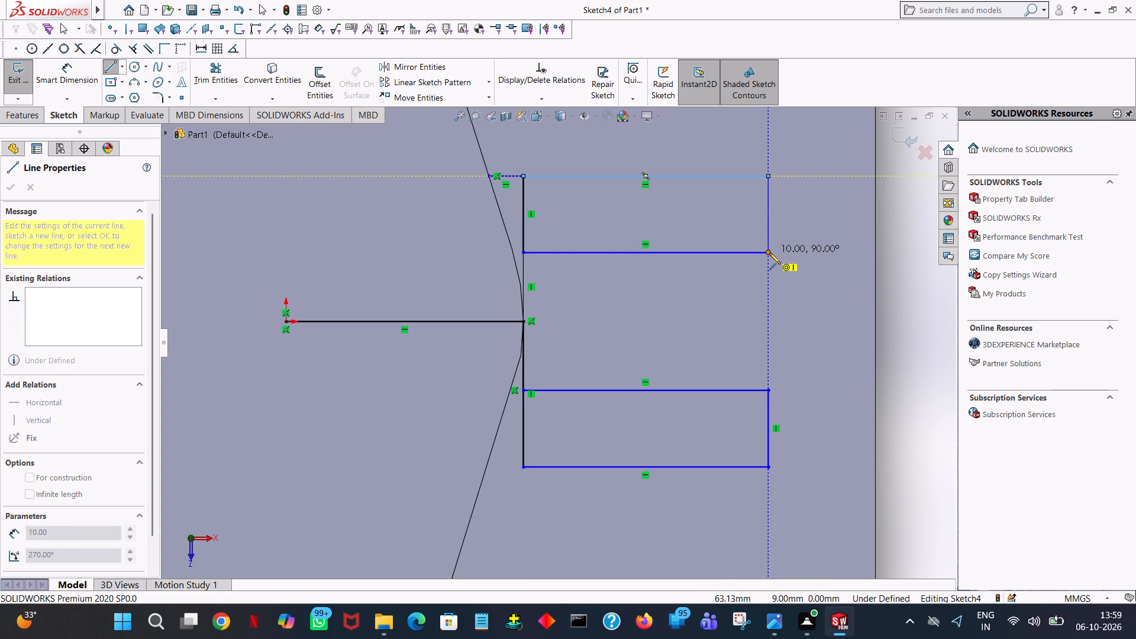
{"action": "left_click", "coordinate": [769, 253]}
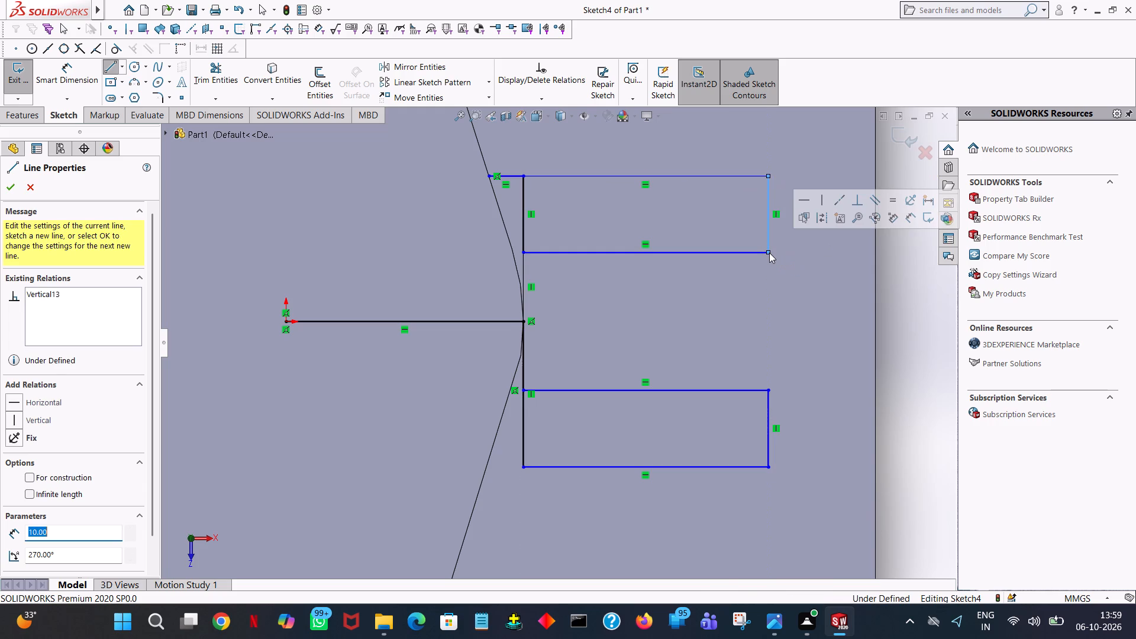
{"action": "right_click", "coordinate": [769, 253]}
{"action": "left_click", "coordinate": [779, 255]}
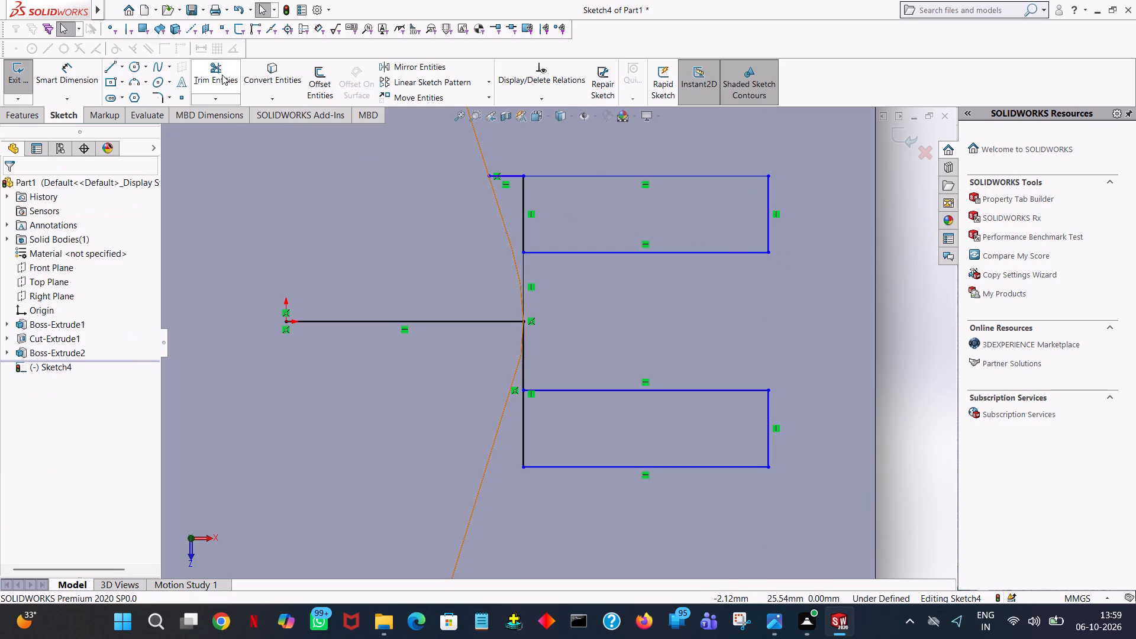
Trim away the 10 mm inner vertical side of the upper arm rectangle.
{"action": "left_click", "coordinate": [222, 75]}
{"action": "left_click", "coordinate": [523, 214]}
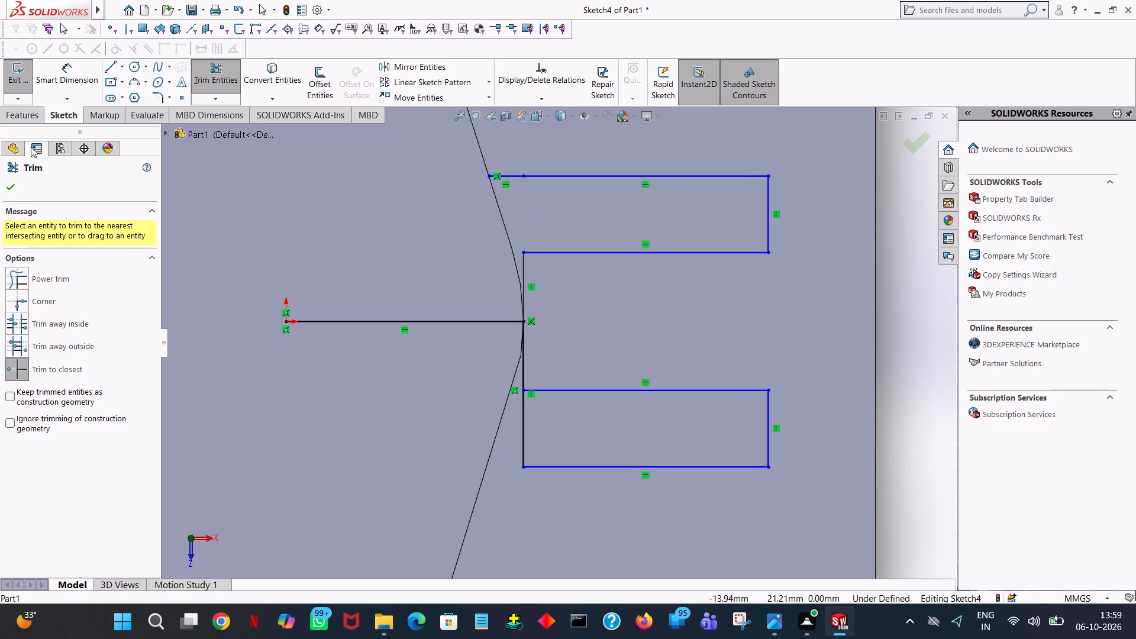
{"action": "left_click", "coordinate": [8, 185]}
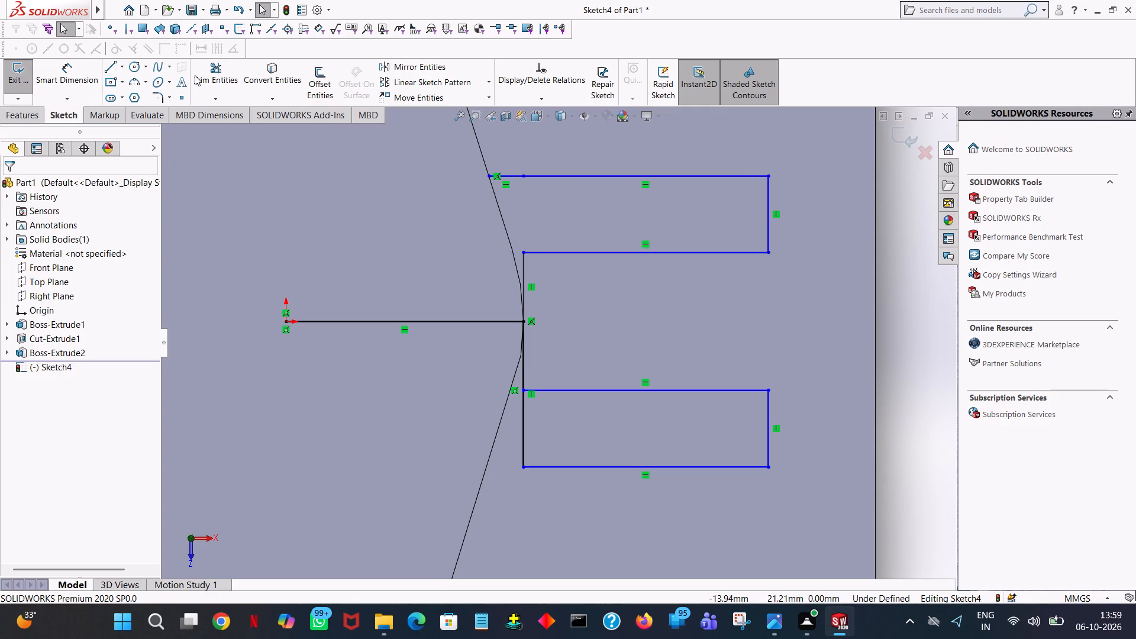
Draw a horizontal line about 4.8 mm long from the lower rectangle's bottom inner corner to the boss edge.
{"action": "left_click", "coordinate": [106, 64]}
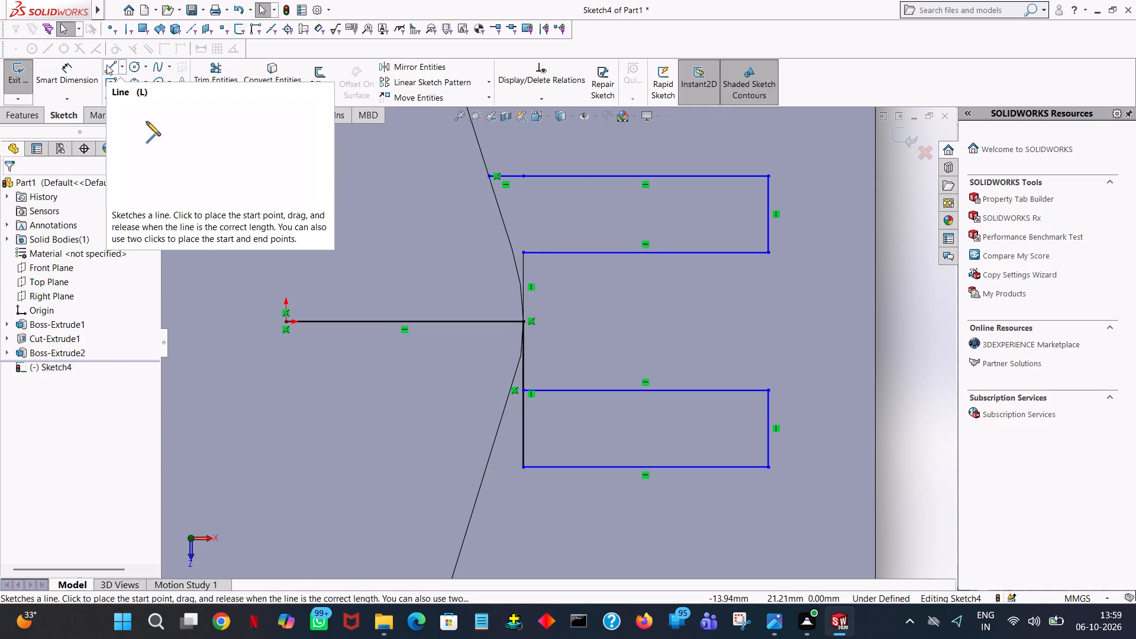
{"action": "left_click", "coordinate": [523, 468]}
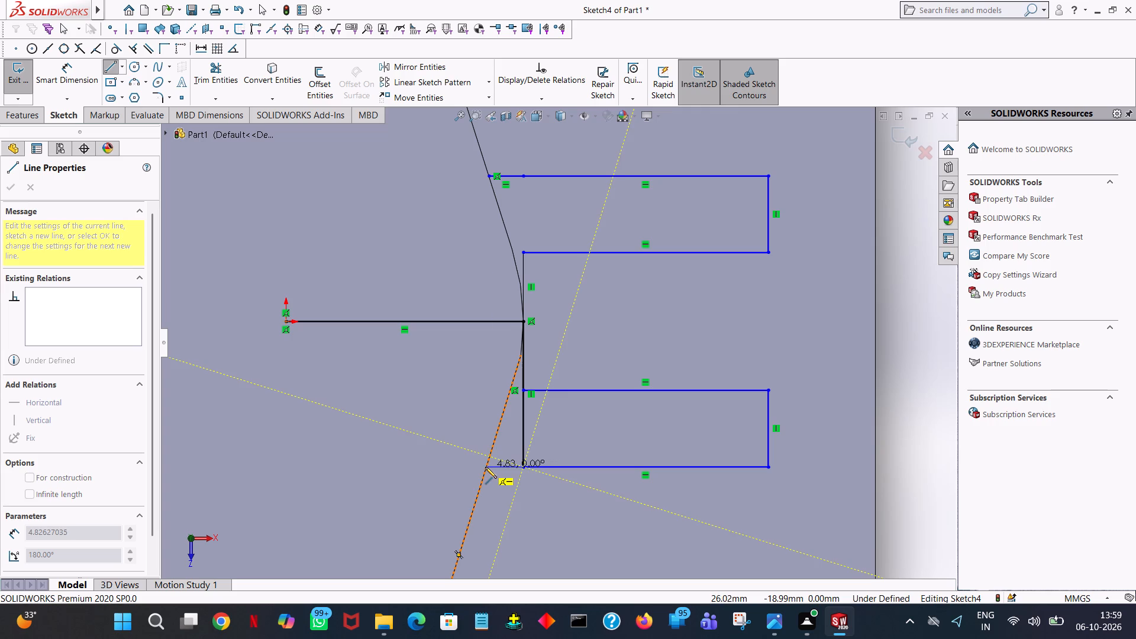
{"action": "left_click", "coordinate": [485, 467]}
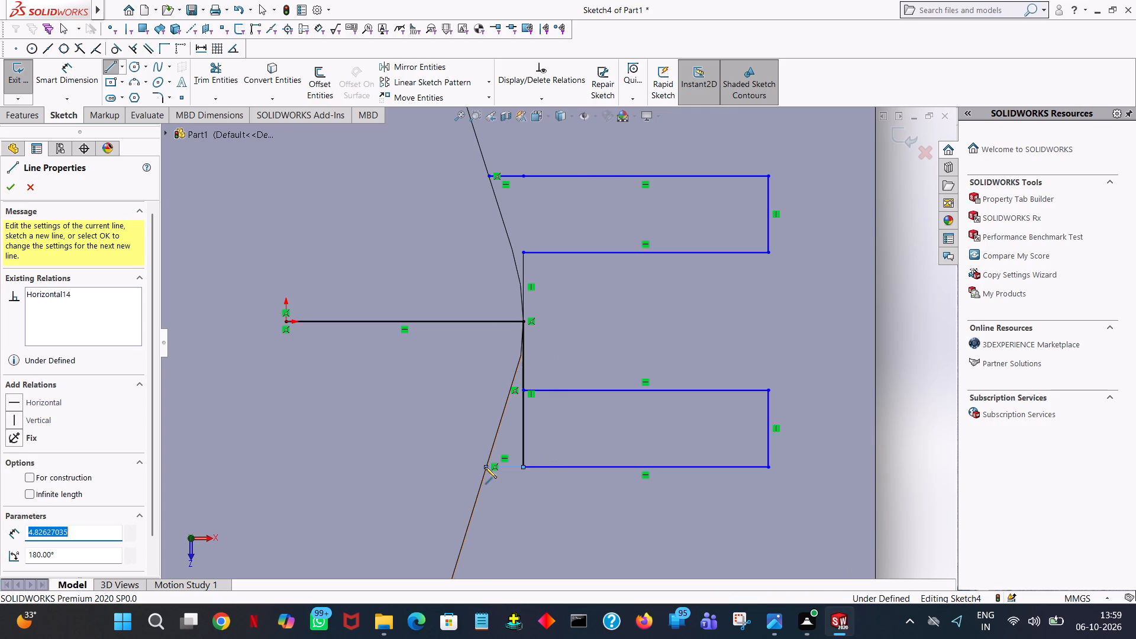
{"action": "right_click", "coordinate": [485, 467]}
{"action": "left_click", "coordinate": [510, 473]}
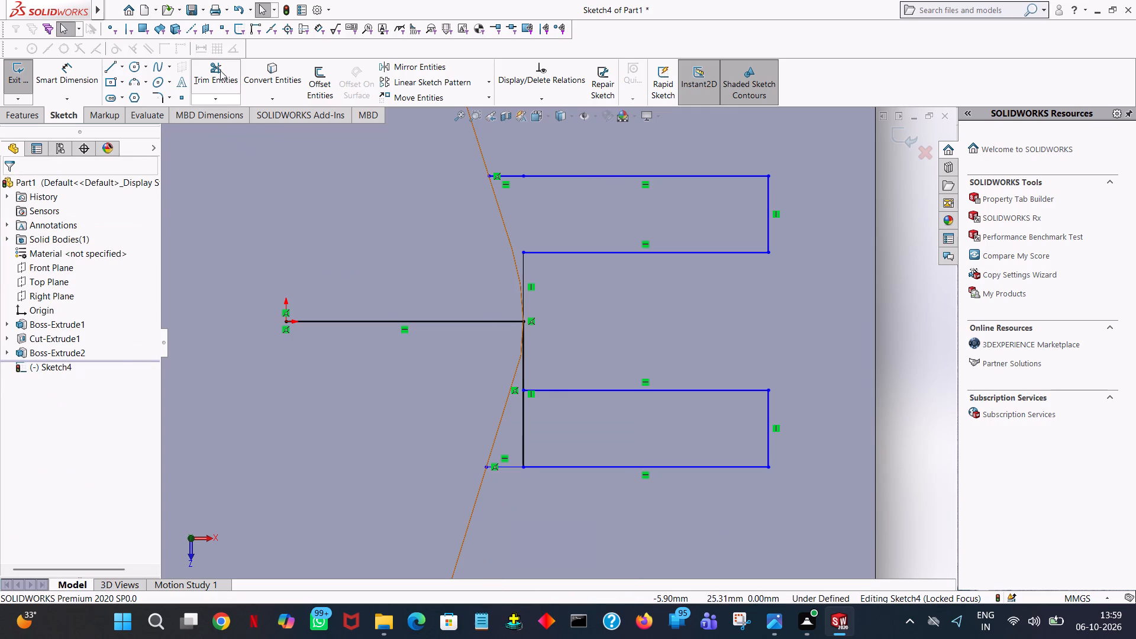
Trim away the lower rectangle's inner vertical side and the vertical segment between it and the 31 mm line.
{"action": "left_click", "coordinate": [218, 67]}
{"action": "left_click", "coordinate": [524, 430]}
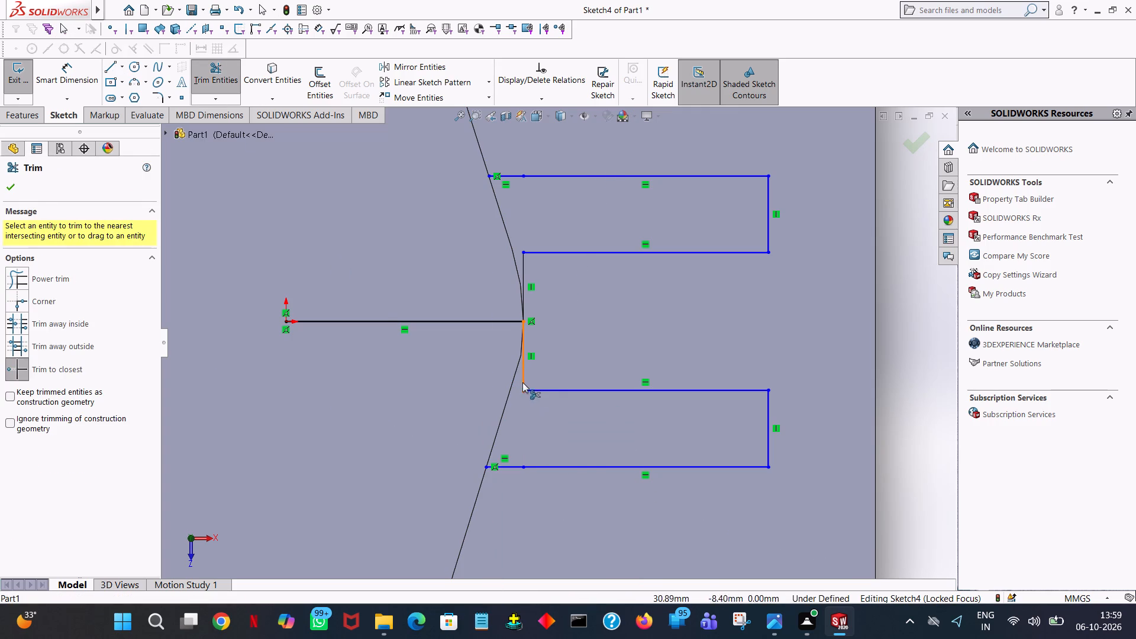
{"action": "left_click", "coordinate": [522, 376]}
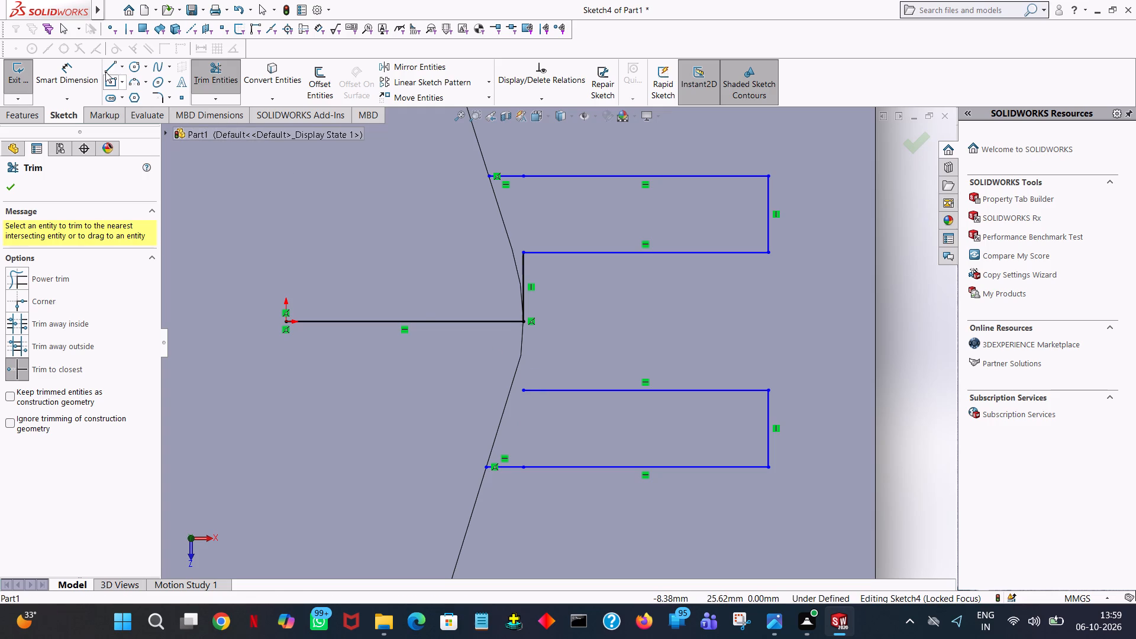
Draw a 9 mm vertical line from the lower arm's upper inner endpoint up to the 31 mm line's outer end.
{"action": "left_click", "coordinate": [105, 72]}
{"action": "left_click", "coordinate": [523, 392]}
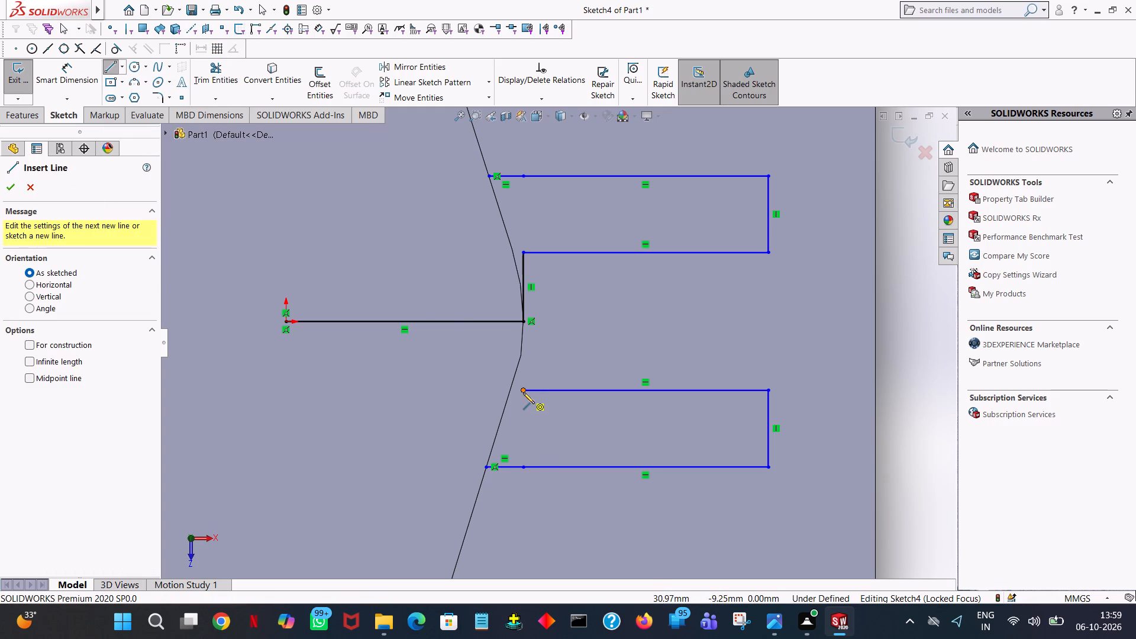
{"action": "left_click", "coordinate": [522, 323]}
{"action": "right_click", "coordinate": [522, 323]}
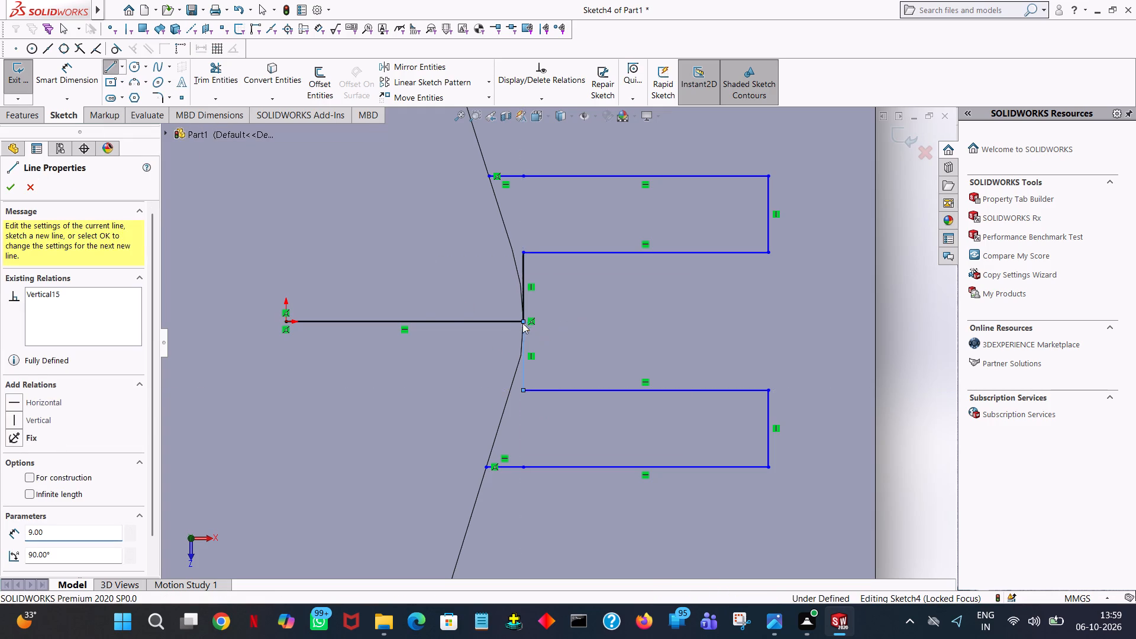
{"action": "left_click", "coordinate": [535, 327]}
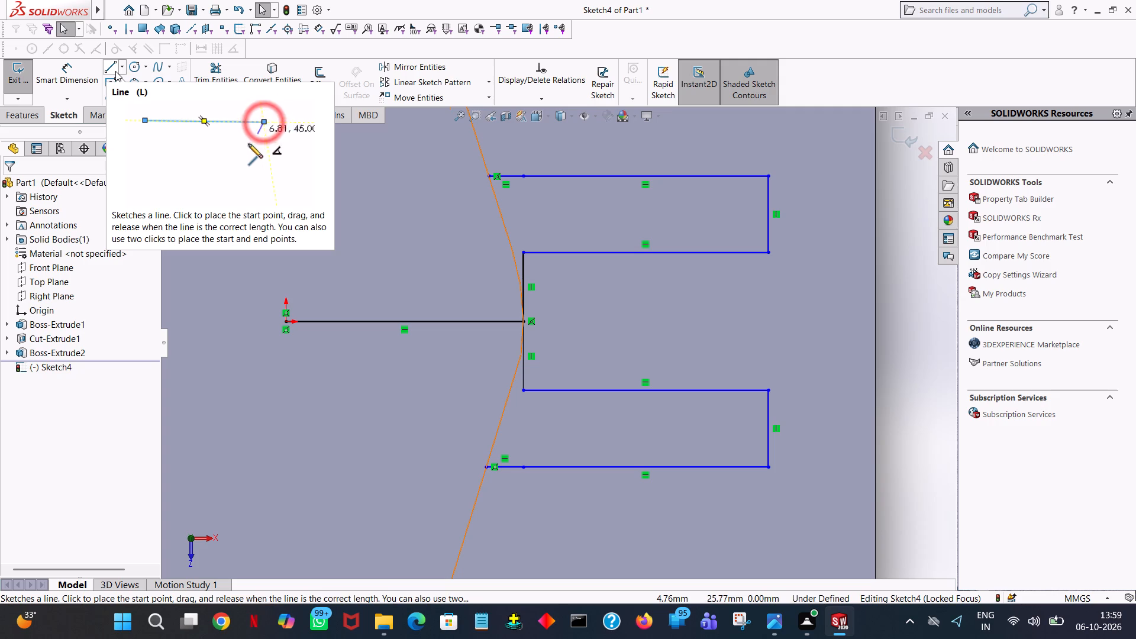
Draw a 31 mm radius circle centred on the origin and passing through the 31 mm line's outer end, and select it.
{"action": "left_click", "coordinate": [133, 66]}
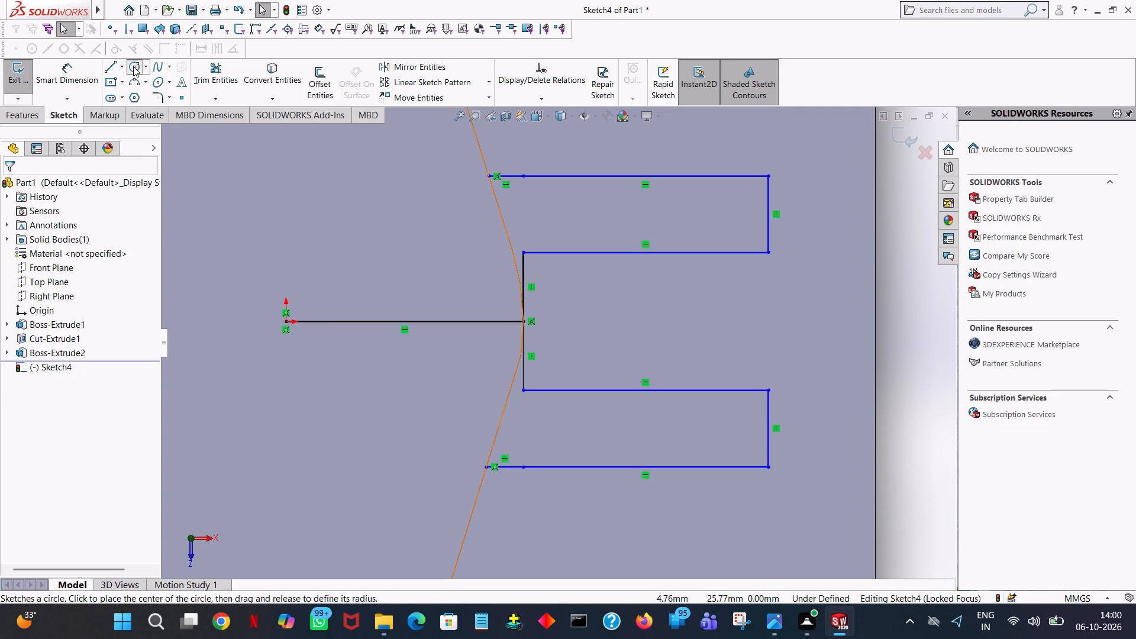
{"action": "left_click", "coordinate": [285, 321]}
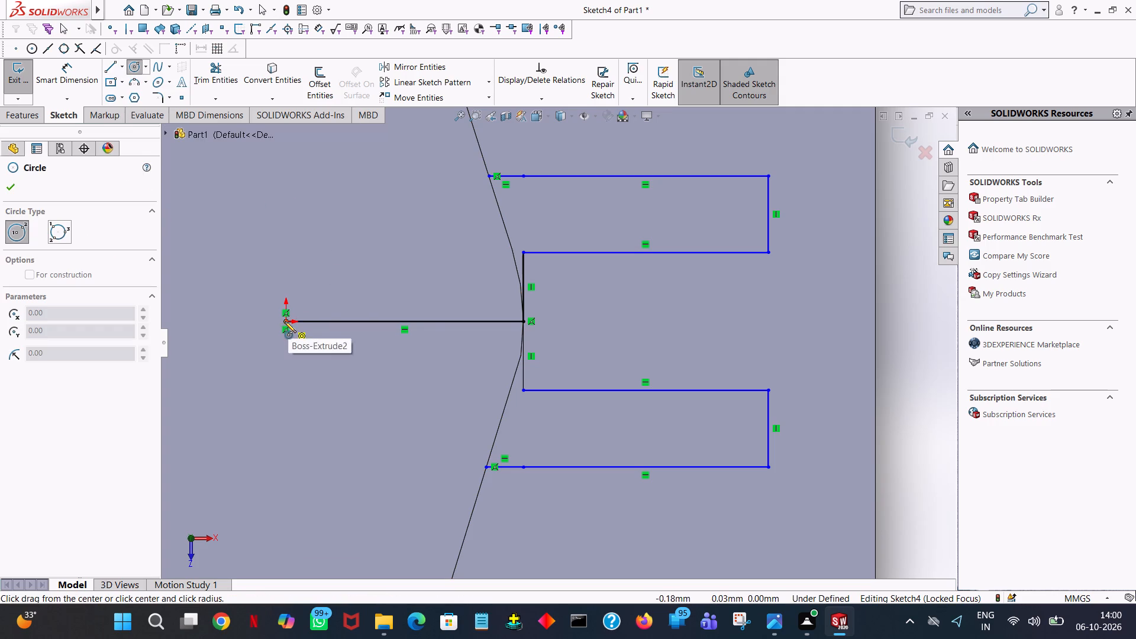
{"action": "left_click", "coordinate": [522, 321]}
{"action": "right_click", "coordinate": [522, 321]}
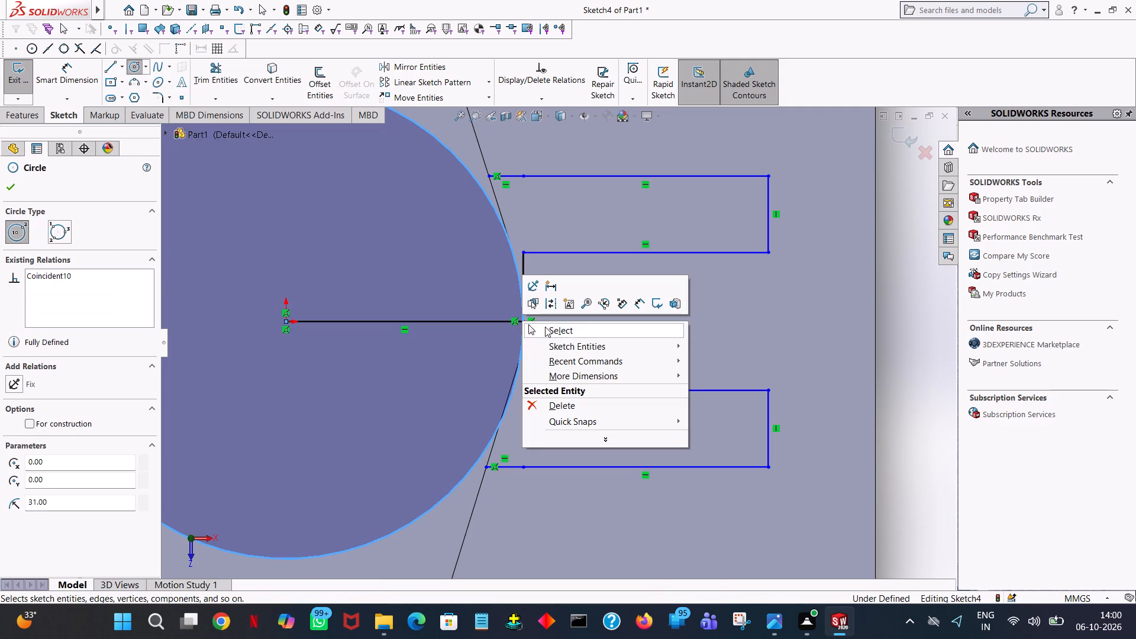
{"action": "left_click", "coordinate": [545, 327]}
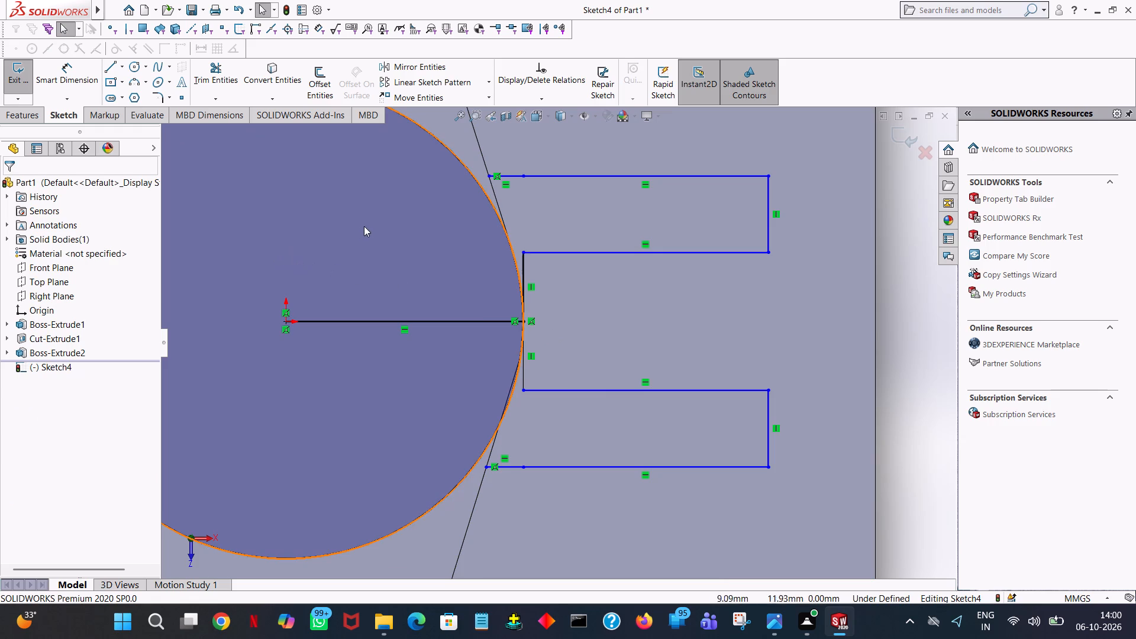
{"action": "left_click", "coordinate": [430, 134]}
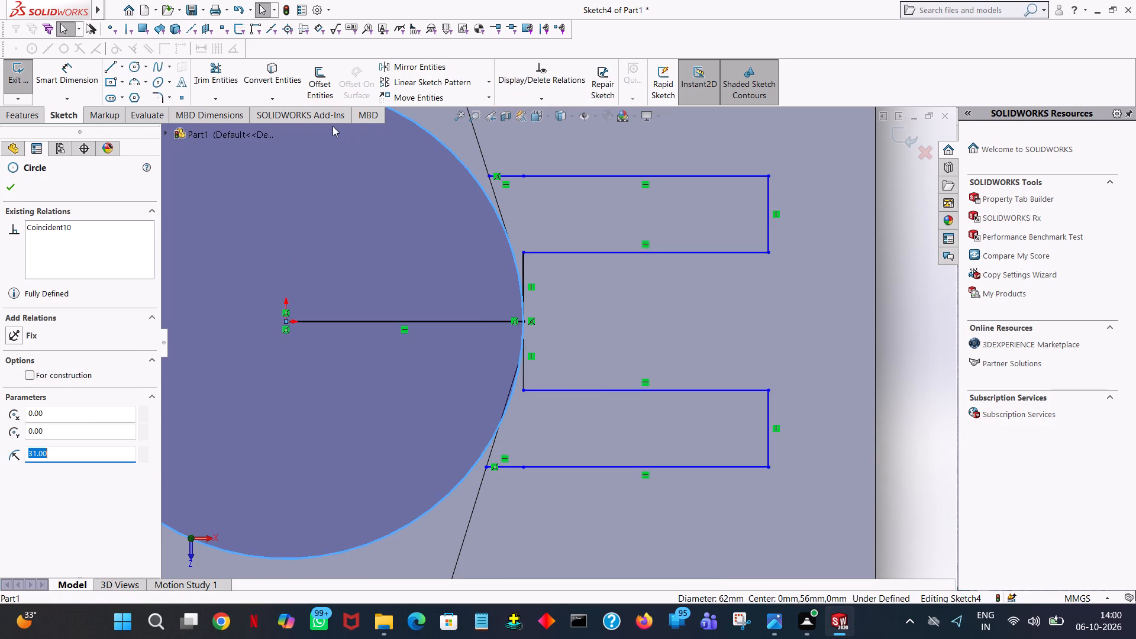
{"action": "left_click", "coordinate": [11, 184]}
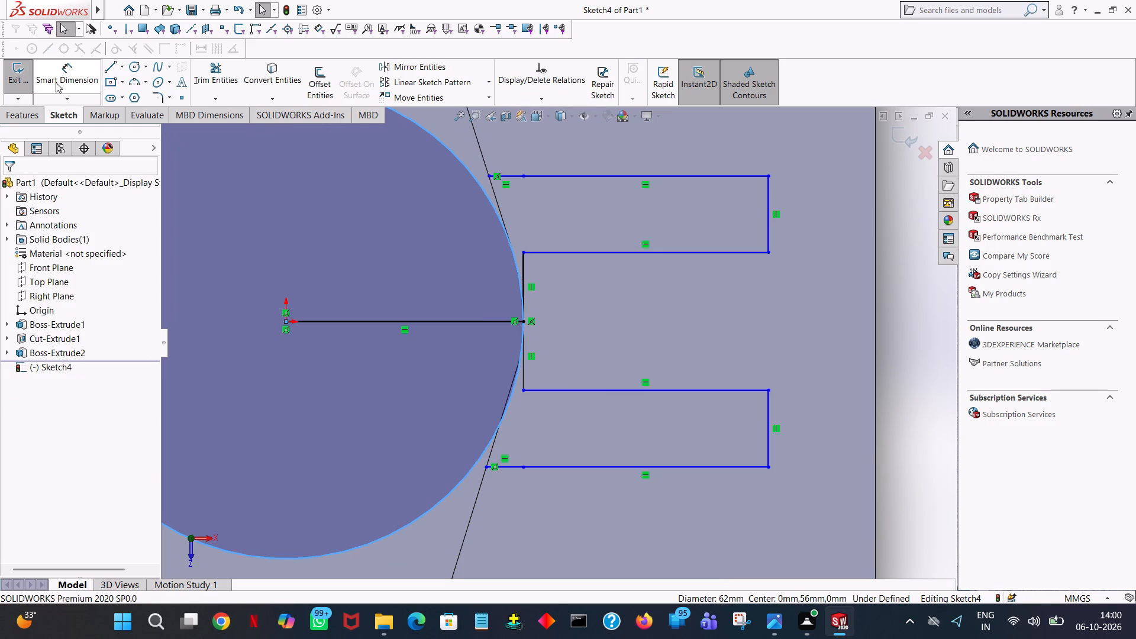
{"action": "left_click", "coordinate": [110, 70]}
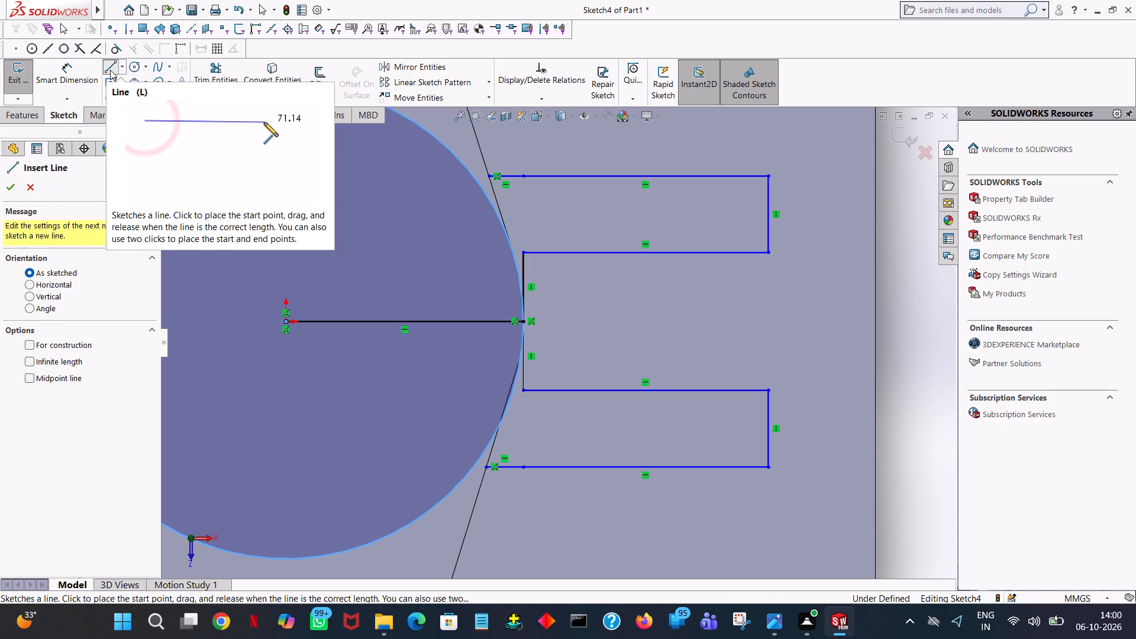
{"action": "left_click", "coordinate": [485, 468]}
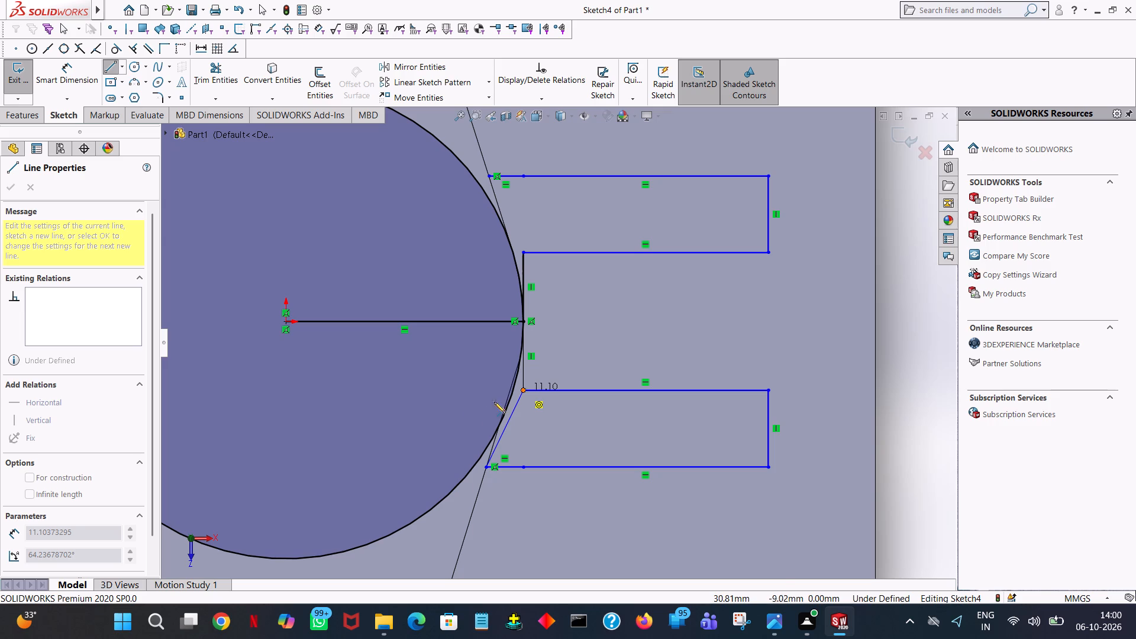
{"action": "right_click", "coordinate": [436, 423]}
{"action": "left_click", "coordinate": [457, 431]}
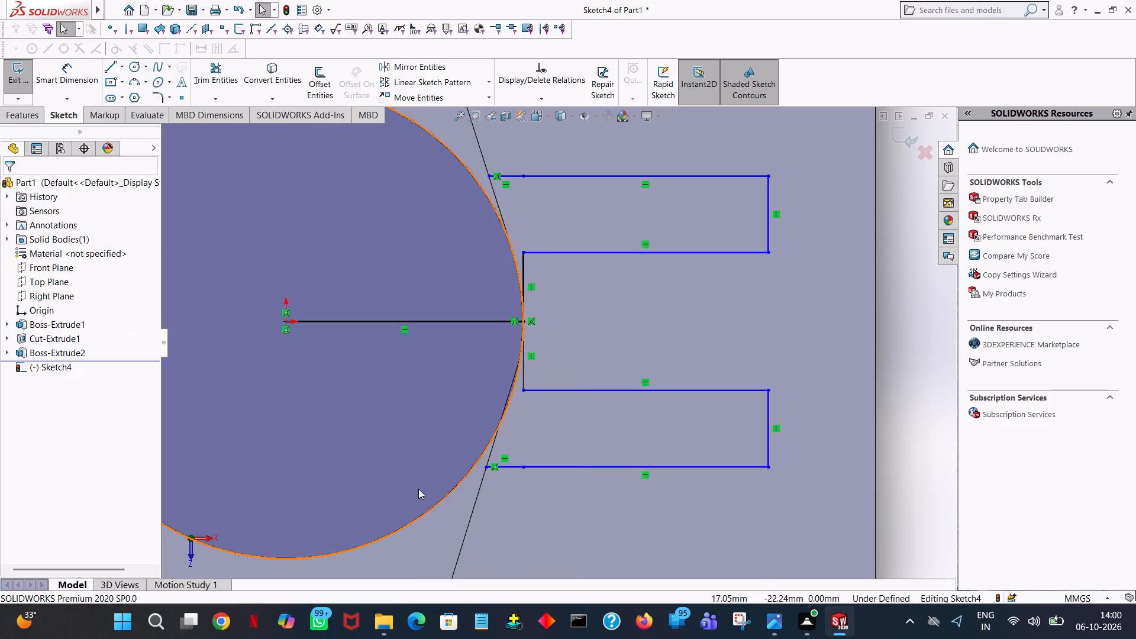
Extend the lower arm's bottom line and the upper arm's top line inward to meet the 31 mm radius circle.
{"action": "scroll", "coordinate": [514, 486], "scroll_direction": "down", "scroll_amount": 4, "text": "ctrl"}
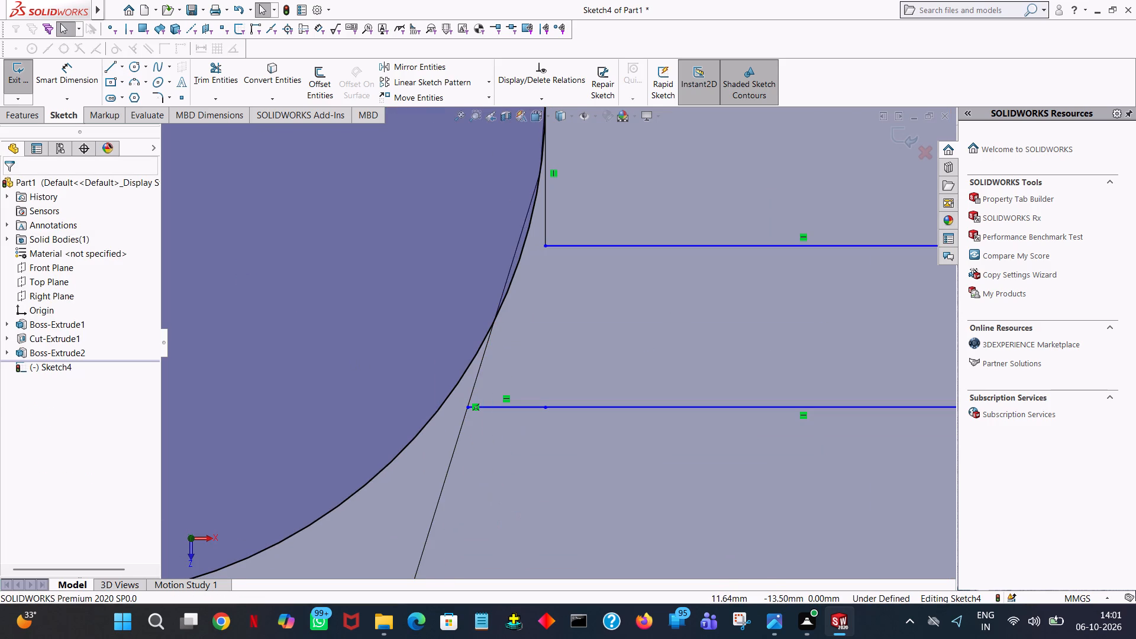
{"action": "left_click", "coordinate": [212, 104]}
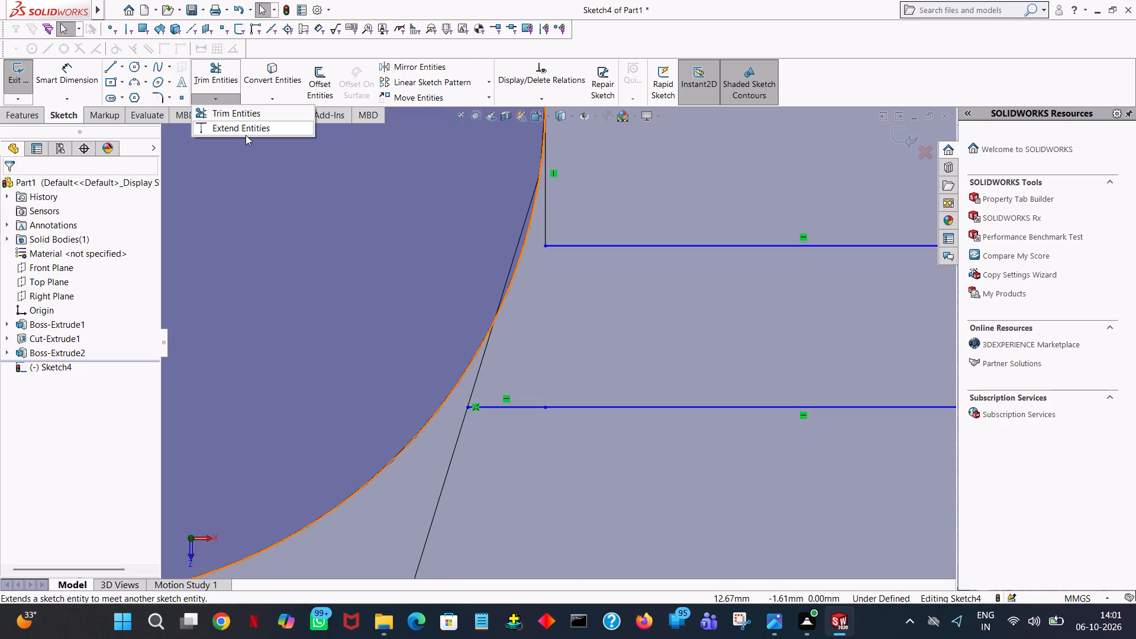
{"action": "left_click", "coordinate": [247, 133]}
{"action": "left_click", "coordinate": [561, 406]}
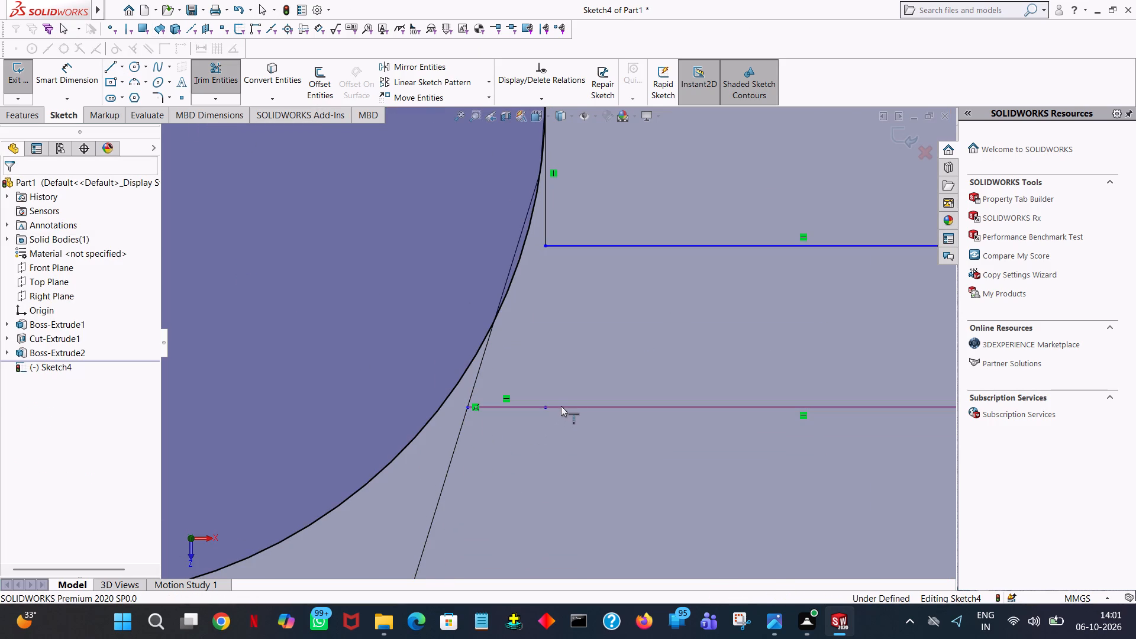
{"action": "left_click", "coordinate": [522, 409]}
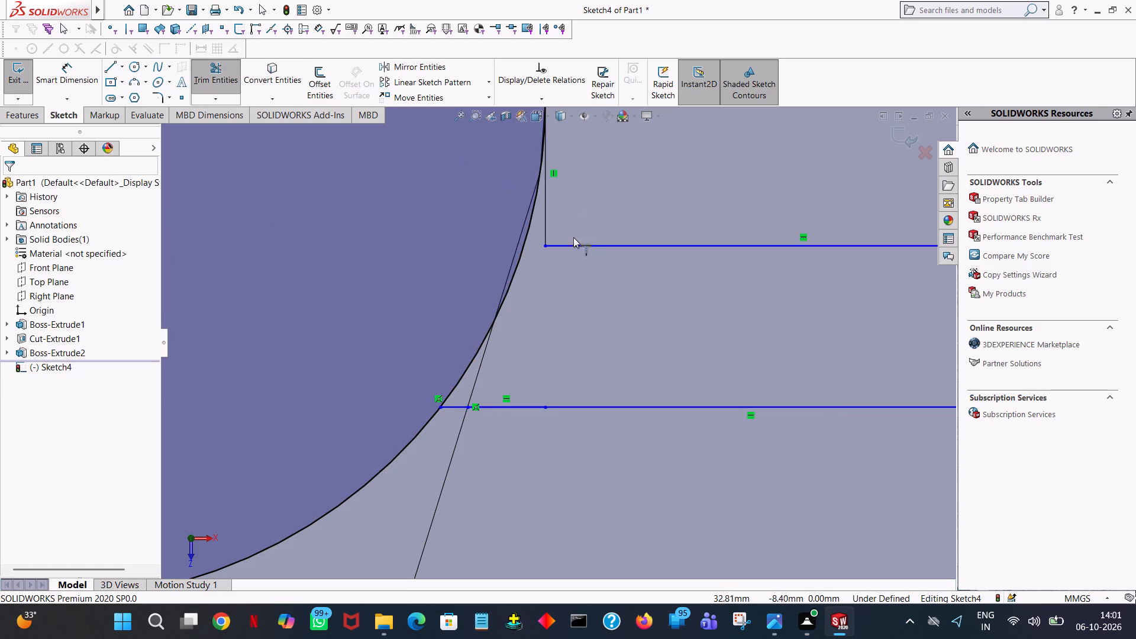
{"action": "scroll", "coordinate": [573, 238], "scroll_direction": "down", "scroll_amount": 5, "text": "ctrl"}
{"action": "scroll", "coordinate": [573, 238], "scroll_direction": "up", "scroll_amount": 6, "text": "ctrl"}
{"action": "scroll", "coordinate": [616, 190], "scroll_direction": "up", "scroll_amount": 7, "text": "ctrl"}
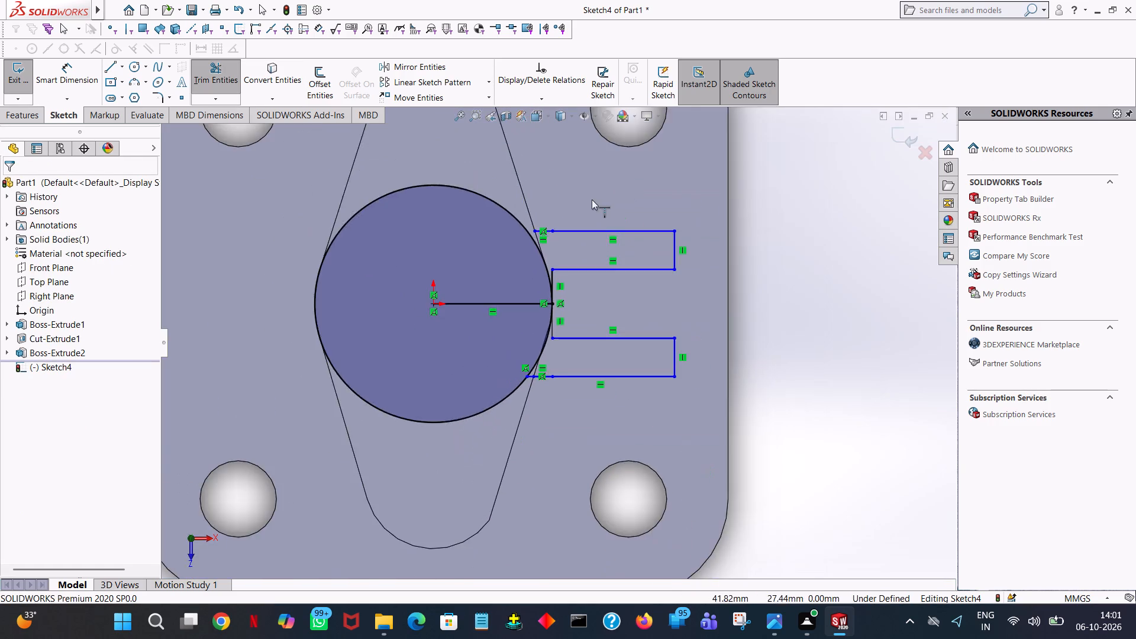
{"action": "scroll", "coordinate": [590, 200], "scroll_direction": "down", "scroll_amount": 6, "text": "ctrl"}
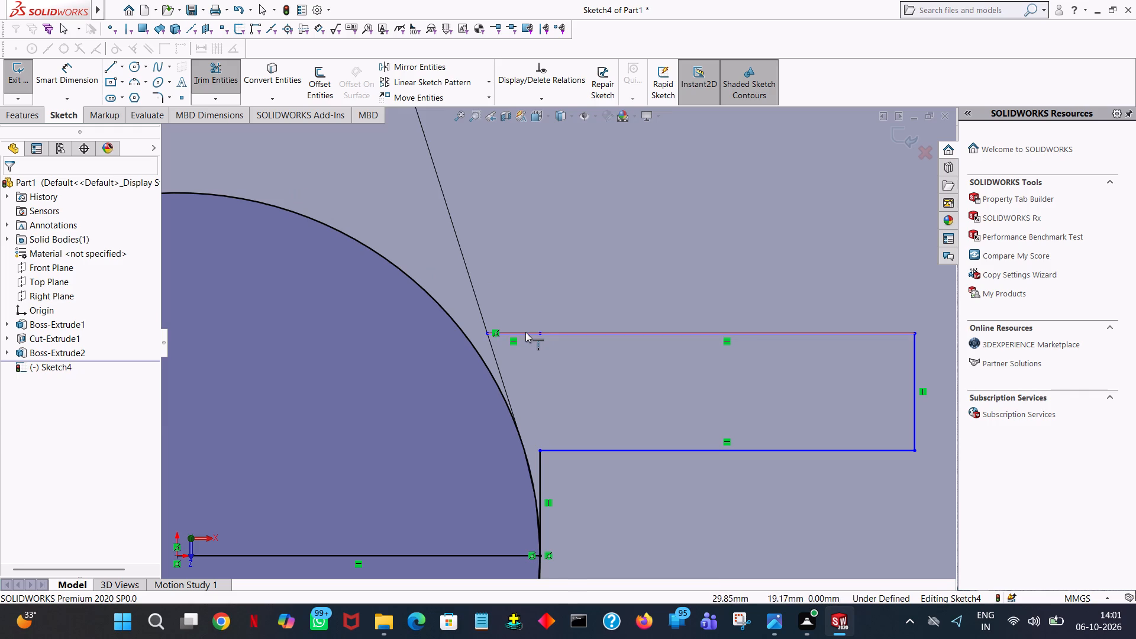
{"action": "left_click", "coordinate": [525, 332]}
{"action": "left_click", "coordinate": [514, 333]}
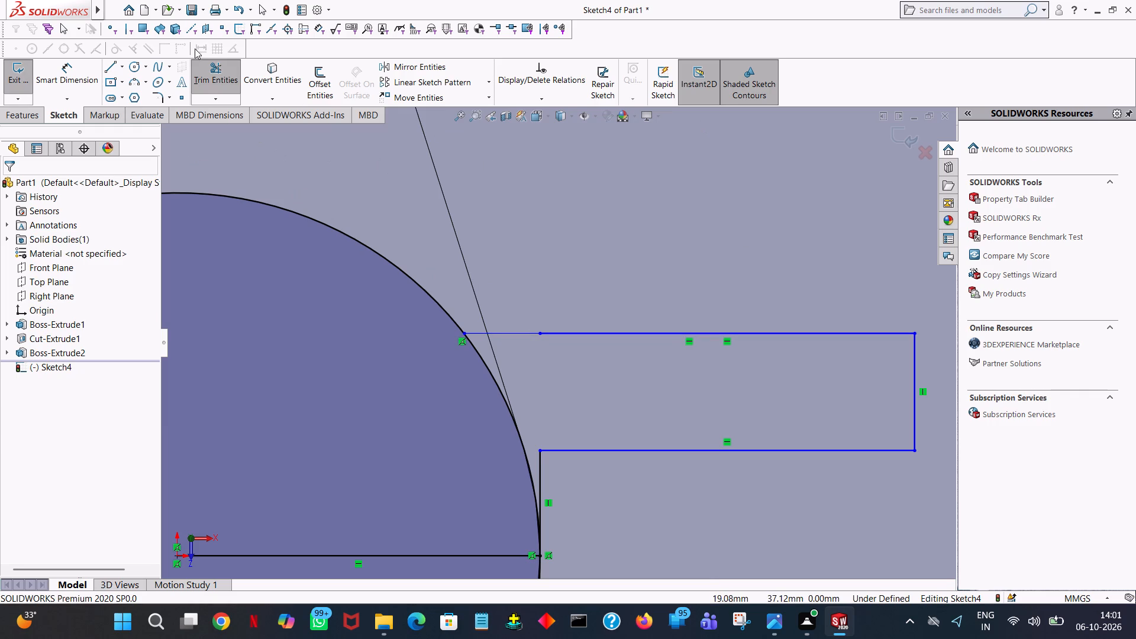
Trim the 31 mm radius circle, keeping only the arc spanning the inner ends of the two arms.
{"action": "left_click", "coordinate": [225, 98]}
{"action": "left_click", "coordinate": [224, 112]}
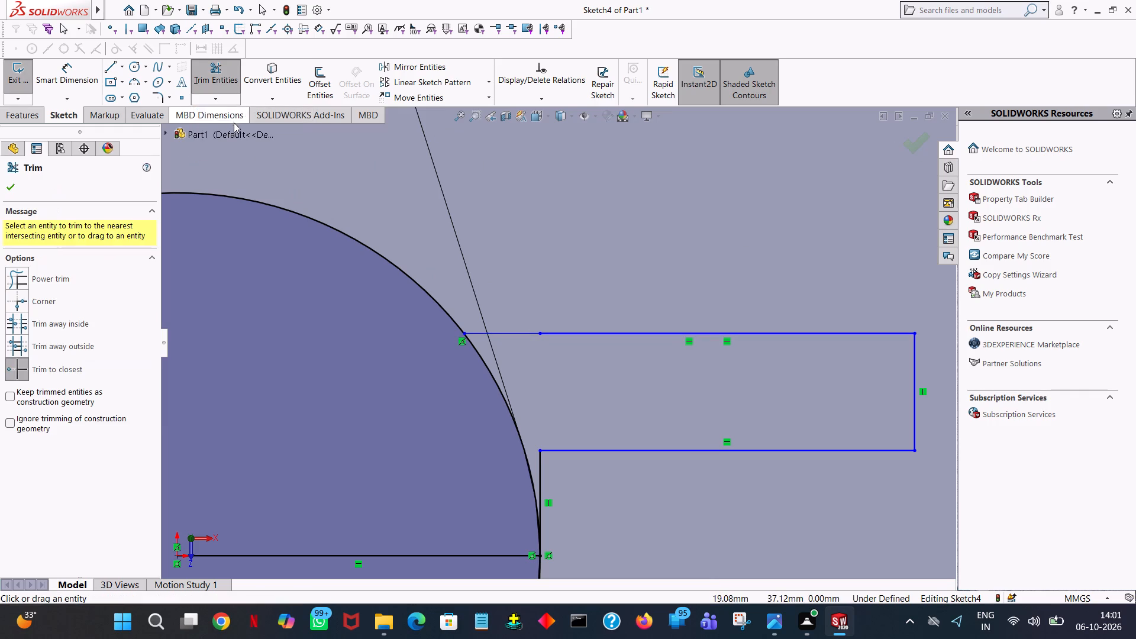
{"action": "scroll", "coordinate": [581, 211], "scroll_direction": "up", "scroll_amount": 8, "text": "ctrl"}
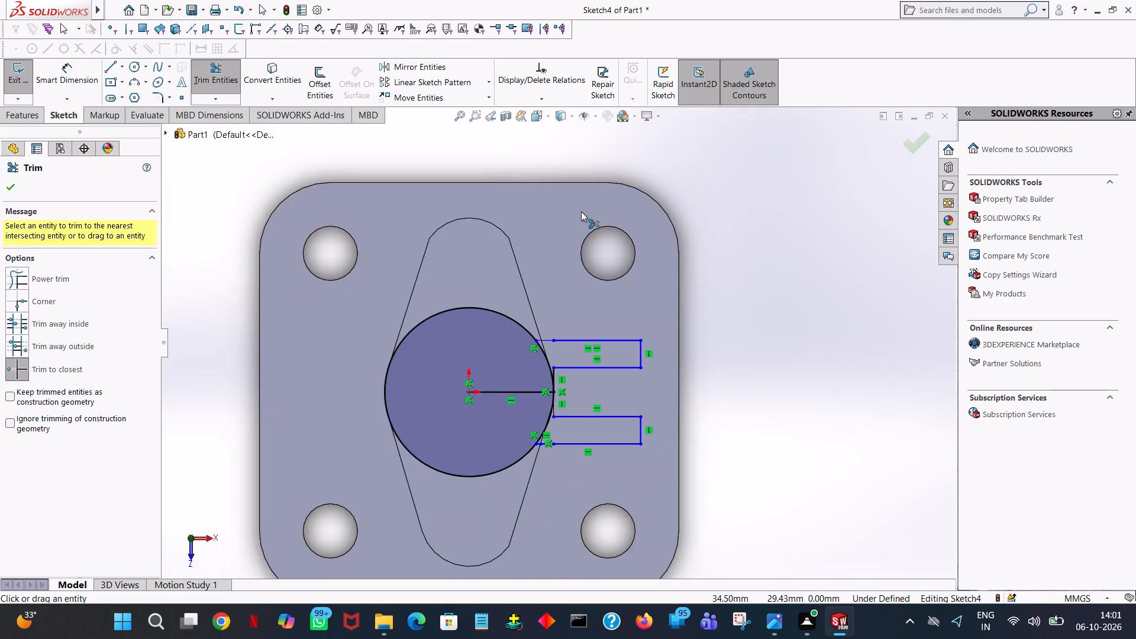
{"action": "scroll", "coordinate": [590, 246], "scroll_direction": "down", "scroll_amount": 2, "text": "ctrl"}
{"action": "left_click", "coordinate": [651, 349]}
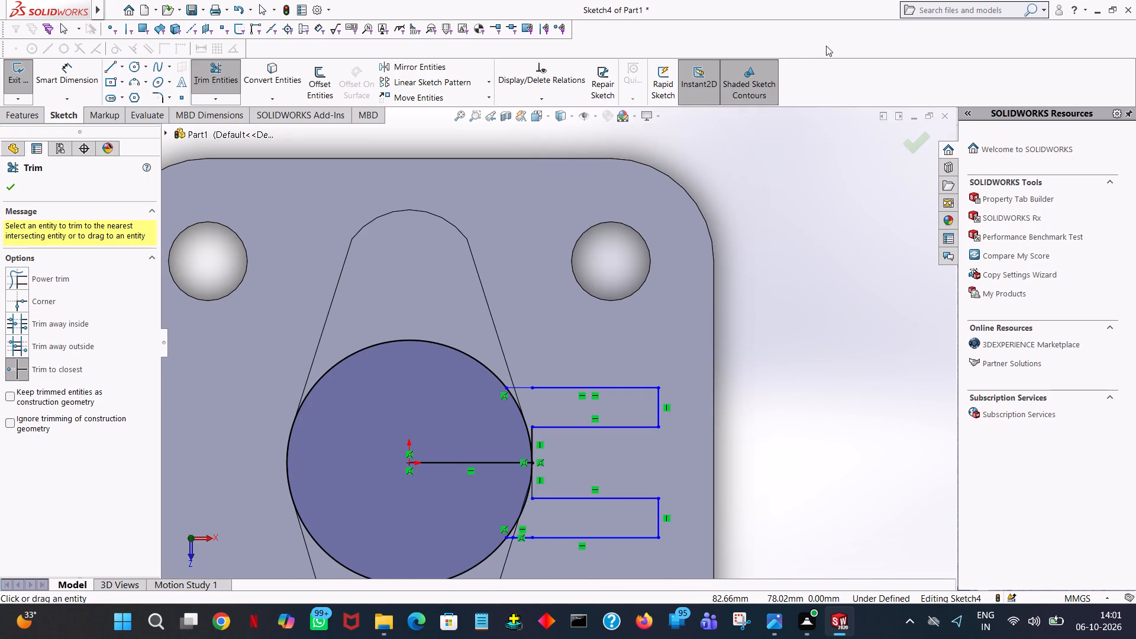
{"action": "scroll", "coordinate": [841, 75], "scroll_direction": "down", "scroll_amount": 2, "text": "ctrl"}
{"action": "scroll", "coordinate": [547, 371], "scroll_direction": "up", "scroll_amount": 1, "text": "ctrl"}
{"action": "scroll", "coordinate": [567, 450], "scroll_direction": "down", "scroll_amount": 1, "text": "ctrl"}
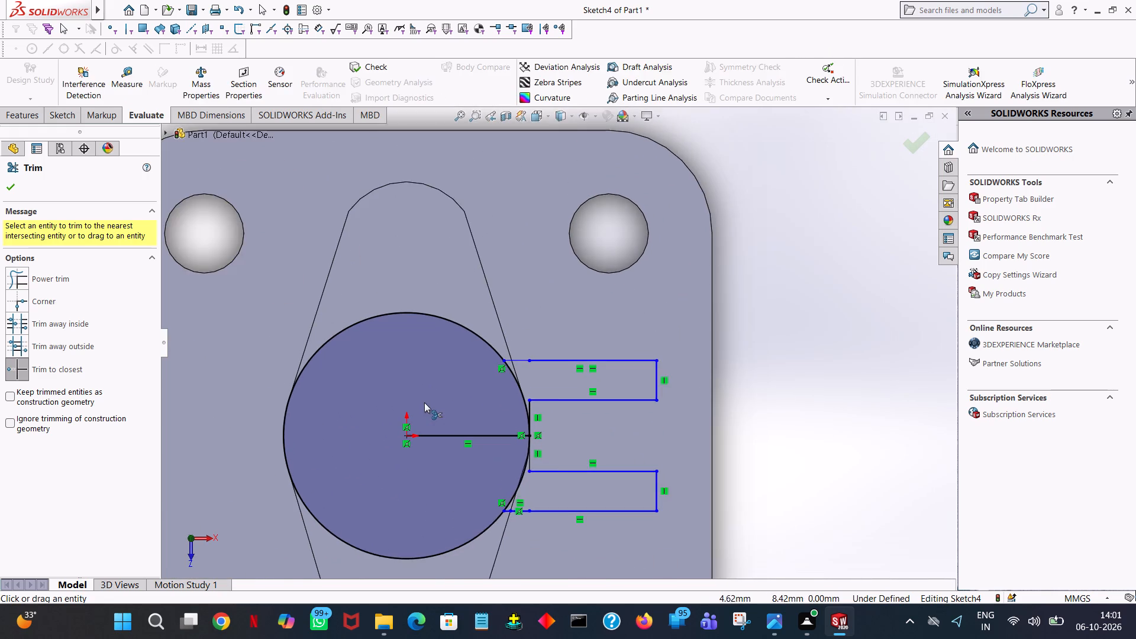
{"action": "scroll", "coordinate": [424, 402], "scroll_direction": "down", "scroll_amount": 1, "text": "ctrl"}
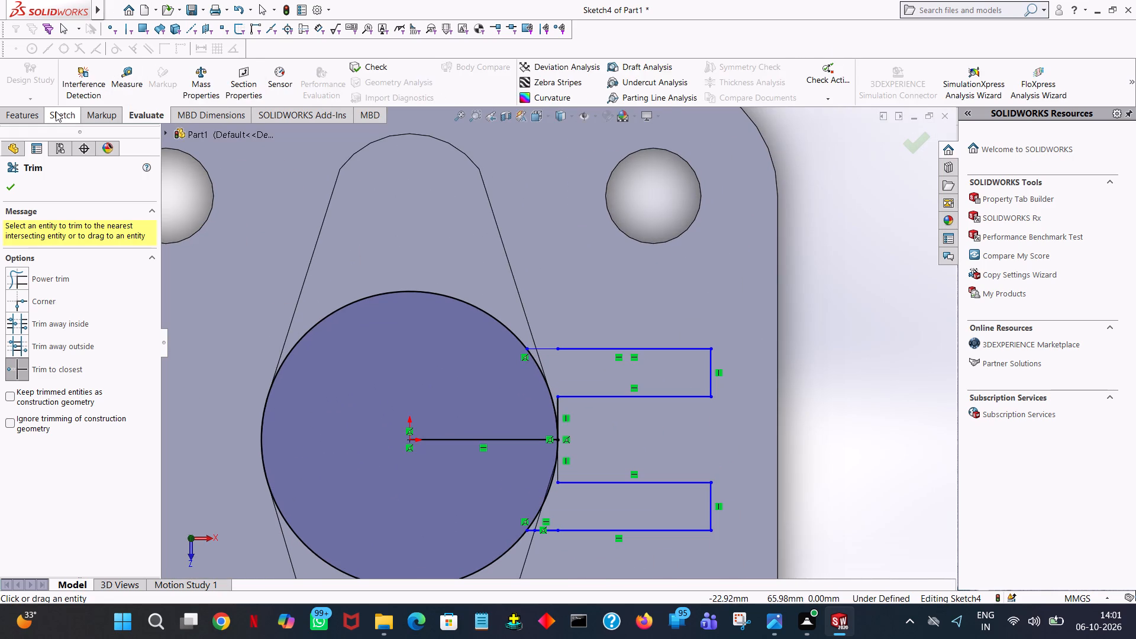
{"action": "left_click", "coordinate": [56, 111]}
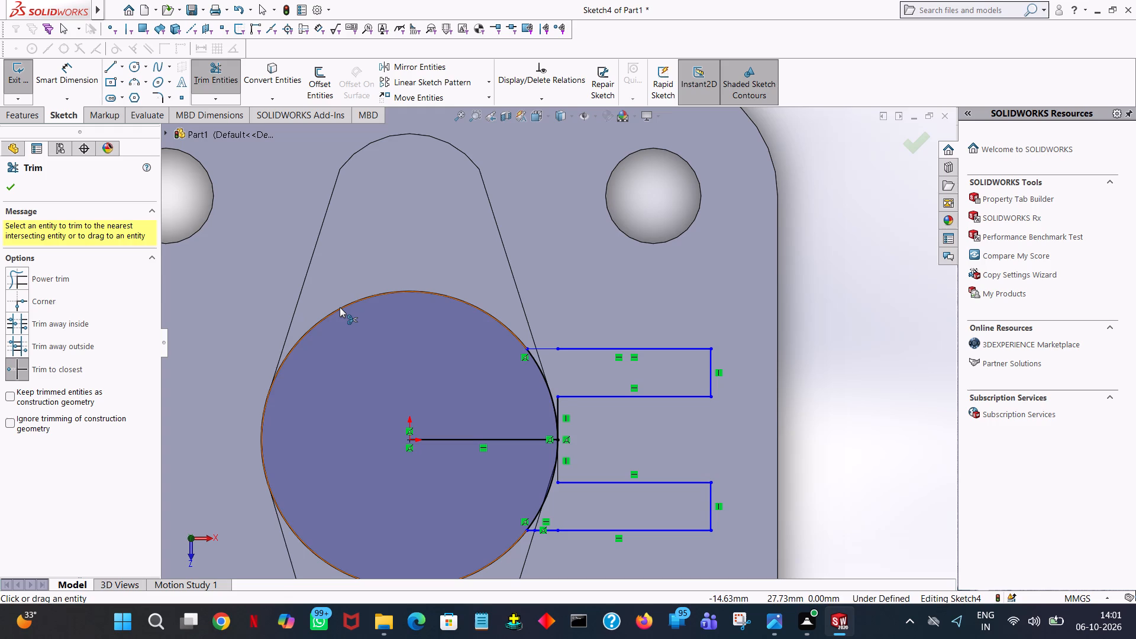
{"action": "left_click", "coordinate": [340, 307]}
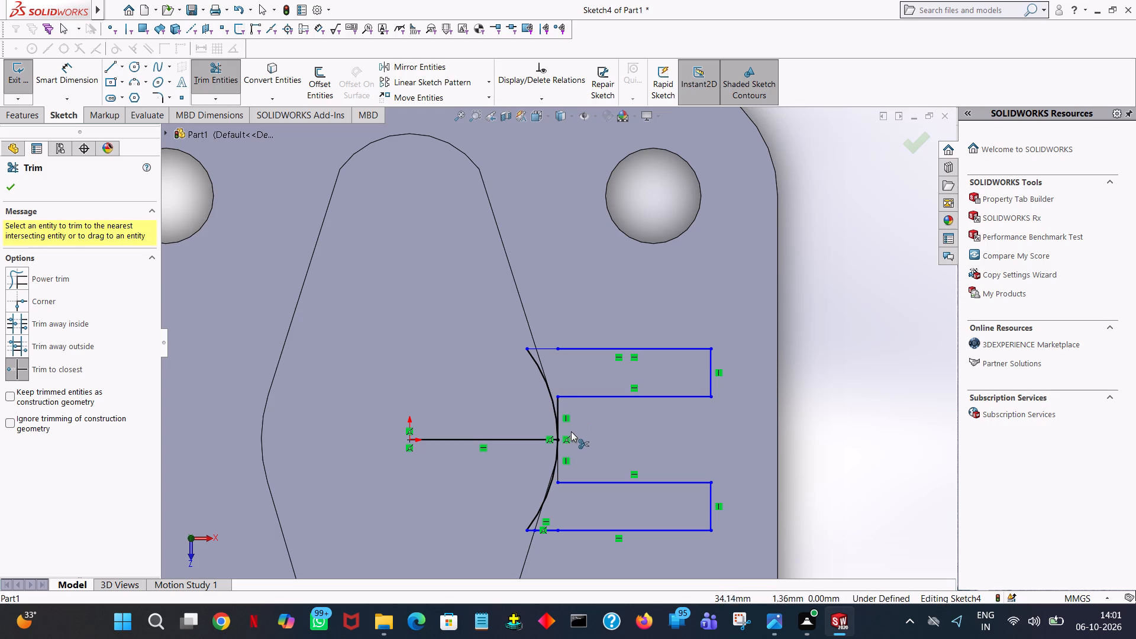
Trim away the two vertical segments above and below the 31 mm line's outer end.
{"action": "left_click", "coordinate": [559, 413]}
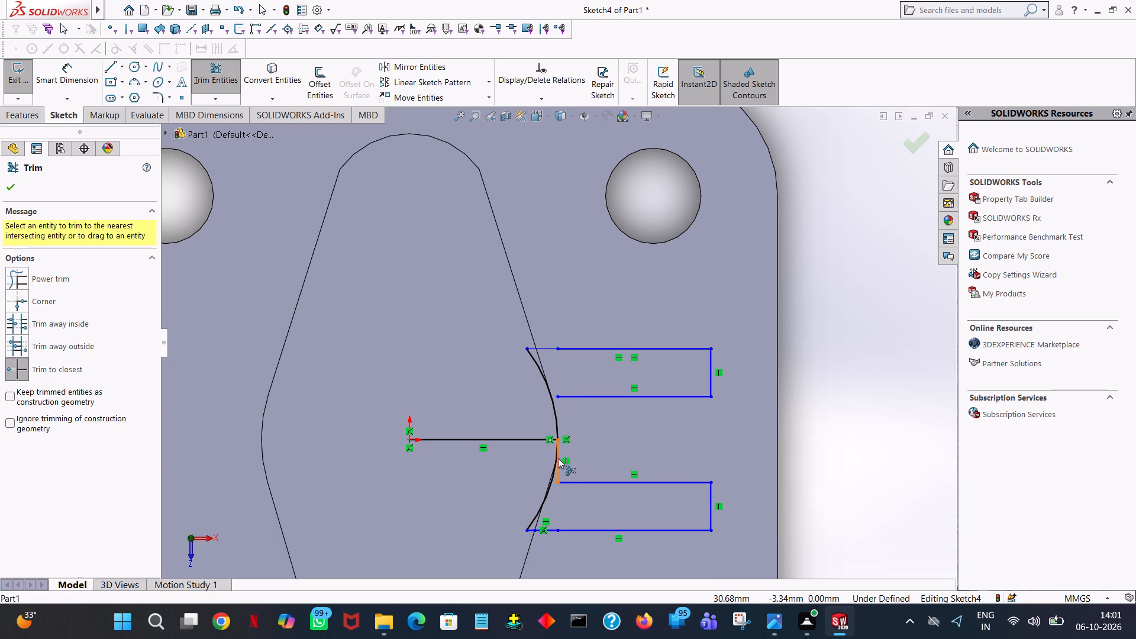
{"action": "left_click", "coordinate": [560, 463]}
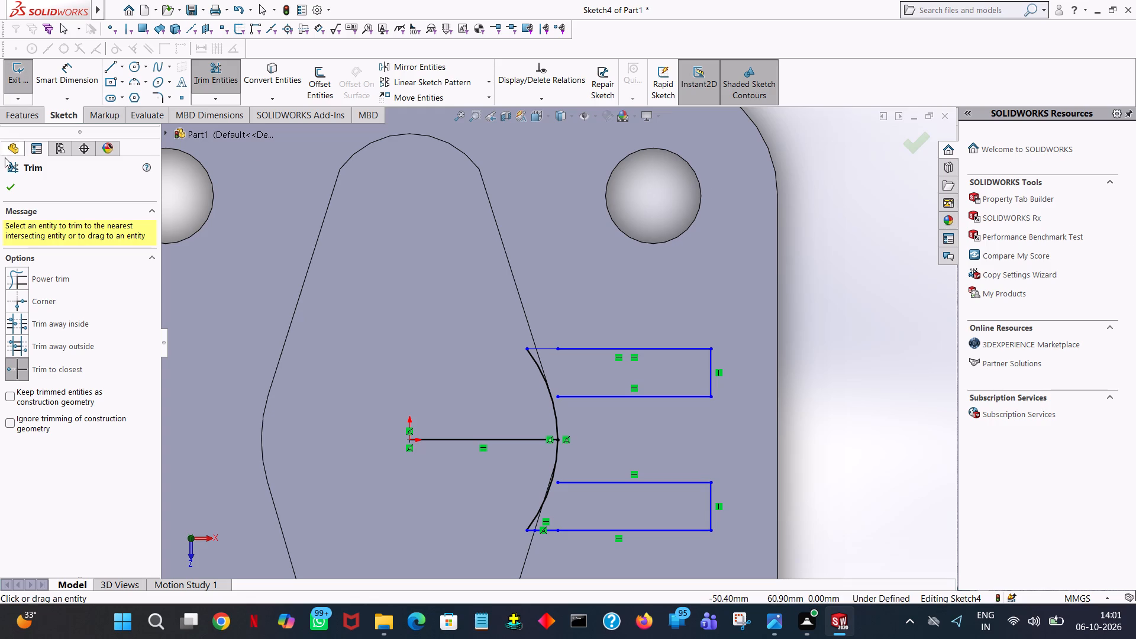
{"action": "left_click", "coordinate": [10, 193]}
Draw an 18 mm vertical line joining the upper arm's lower inner endpoint to the lower arm's upper inner endpoint.
{"action": "left_click", "coordinate": [109, 65]}
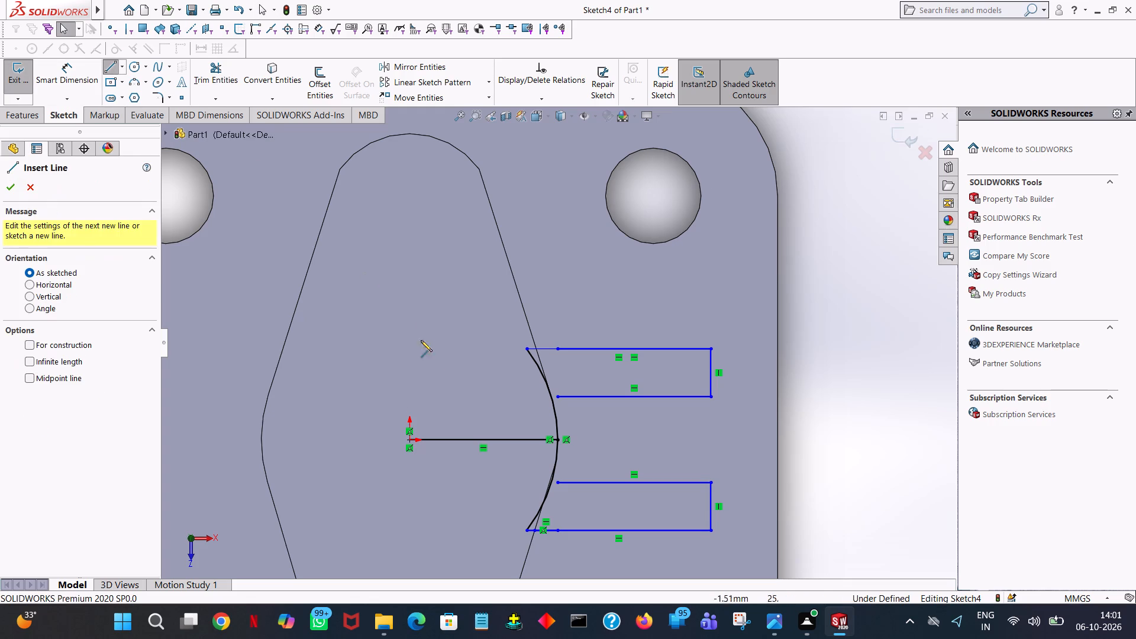
{"action": "left_click", "coordinate": [560, 396]}
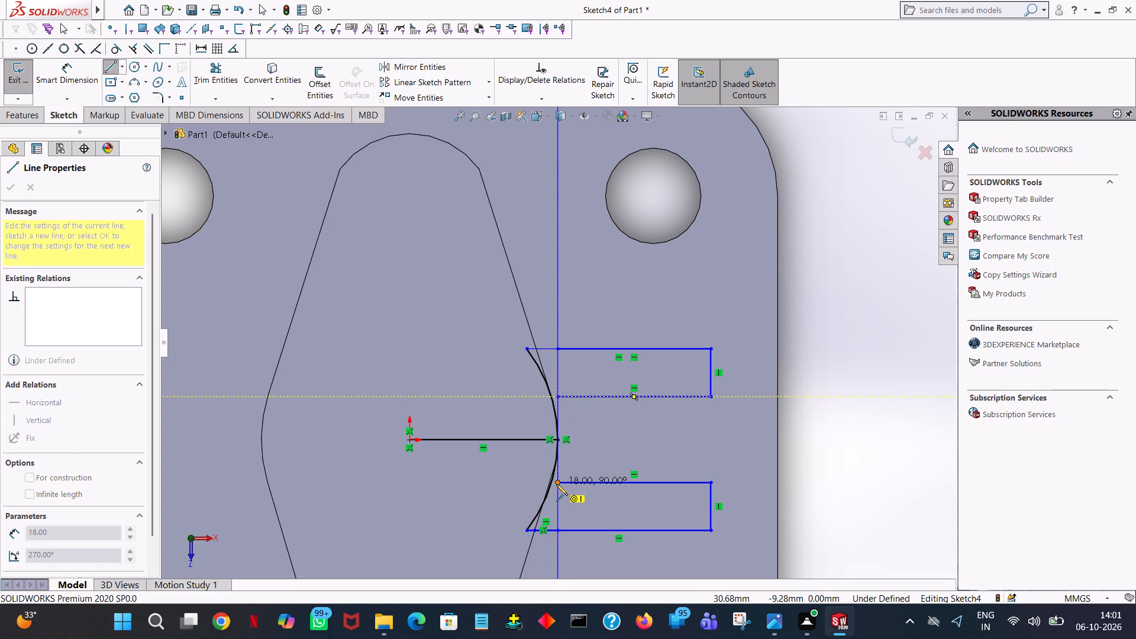
{"action": "left_click", "coordinate": [558, 482]}
{"action": "right_click", "coordinate": [558, 482]}
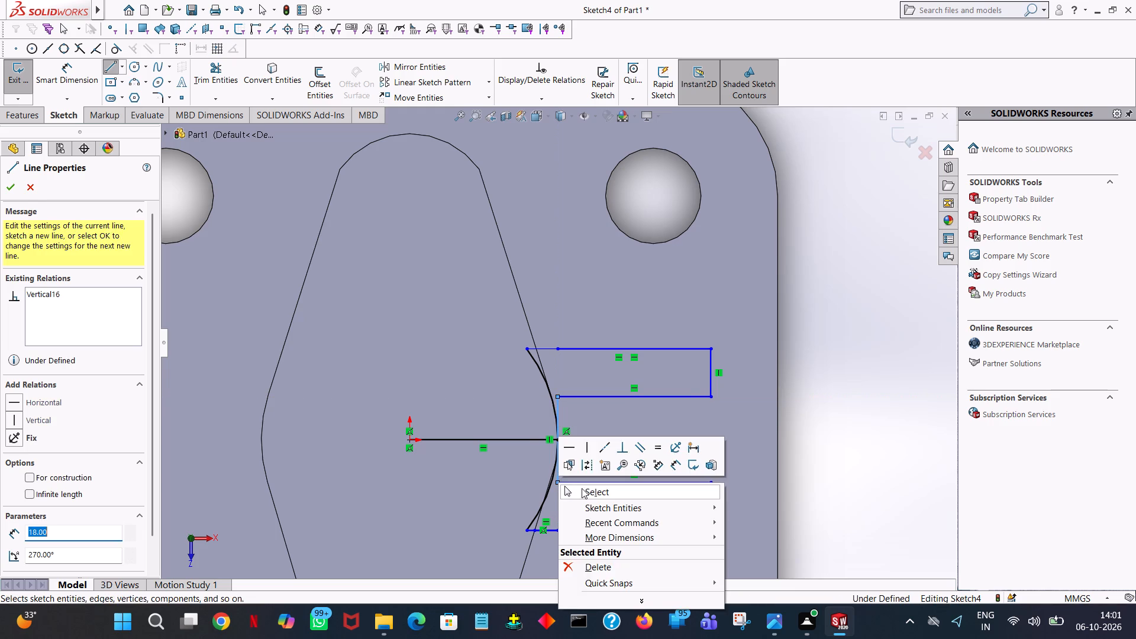
{"action": "left_click", "coordinate": [582, 488]}
{"action": "left_click", "coordinate": [873, 334]}
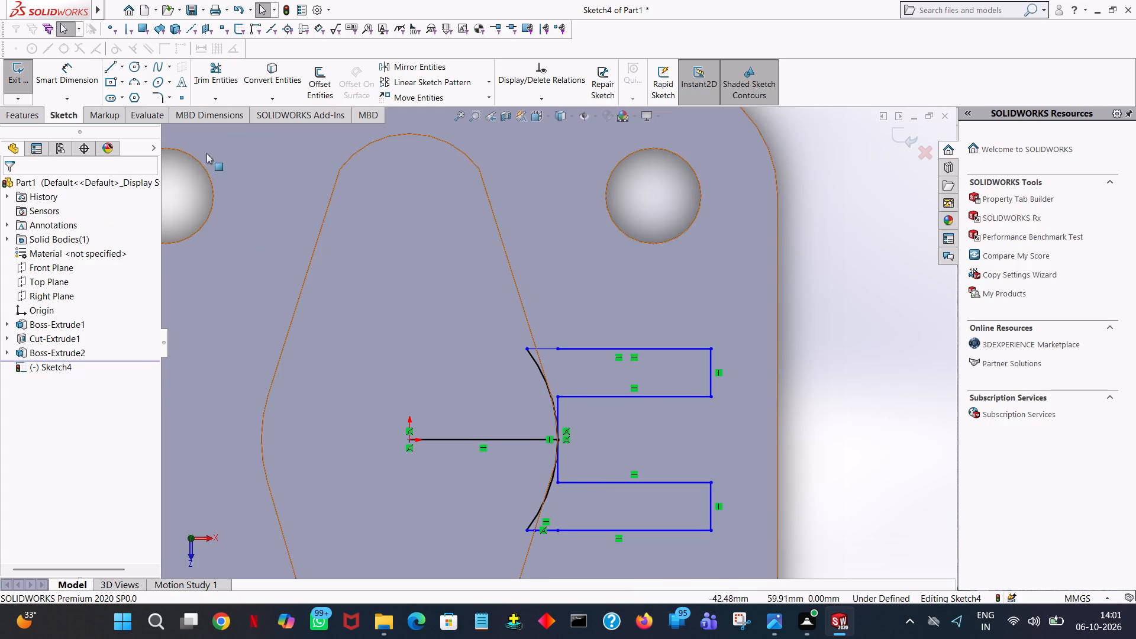
Start a Boss-Extrude of the sketch and select the upper and lower arm profiles as its contours.
{"action": "left_click", "coordinate": [25, 116]}
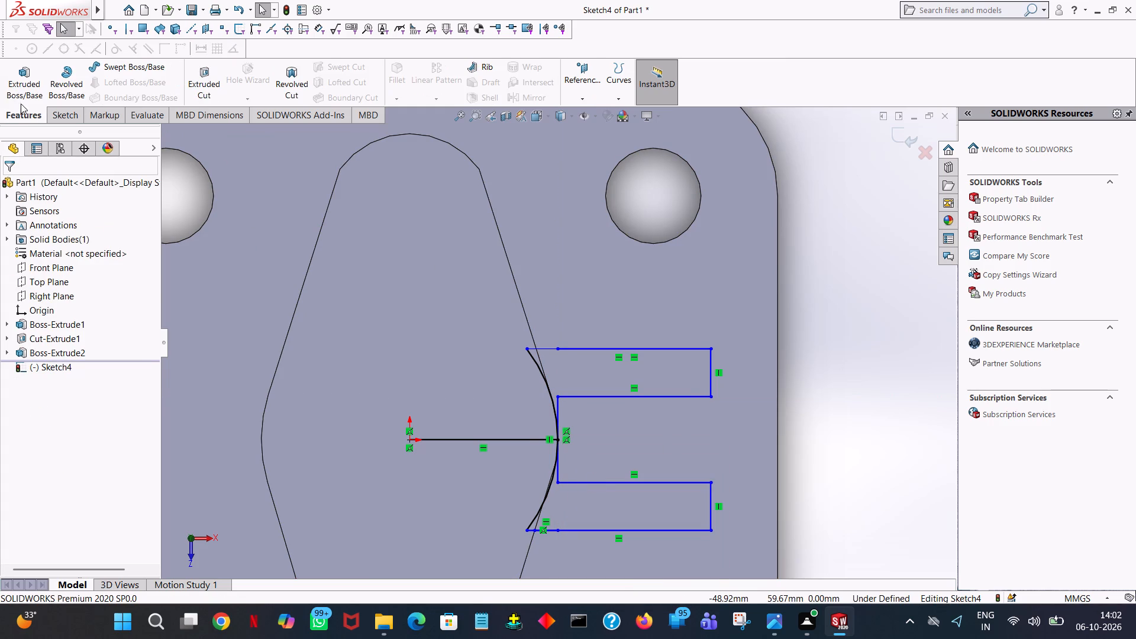
{"action": "left_click", "coordinate": [16, 92]}
{"action": "left_click", "coordinate": [627, 374]}
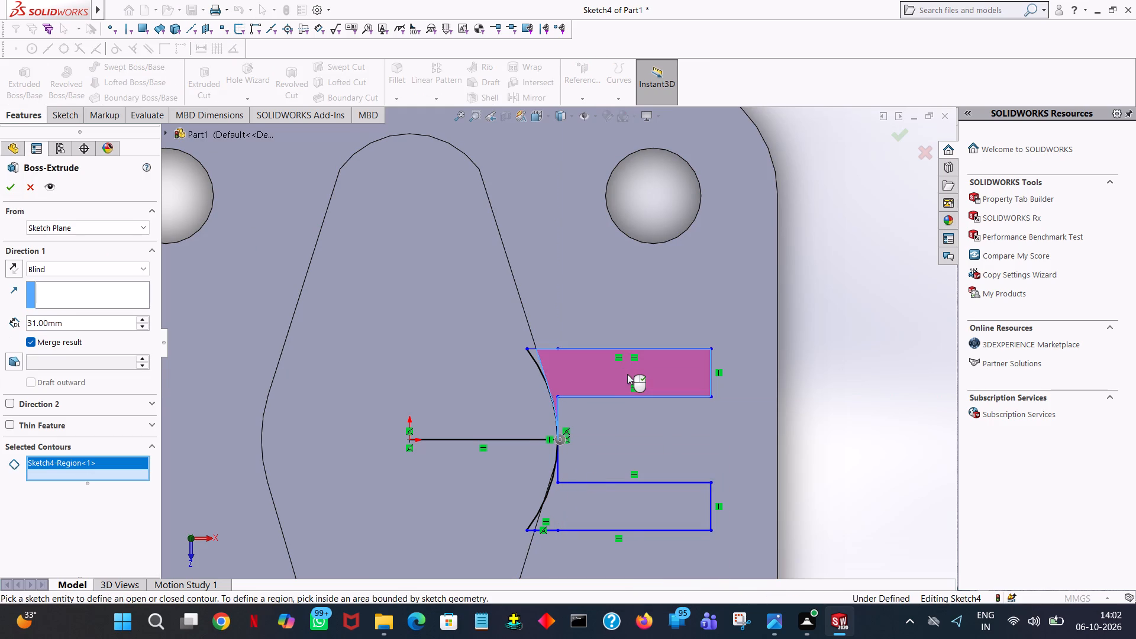
{"action": "left_click", "coordinate": [618, 516]}
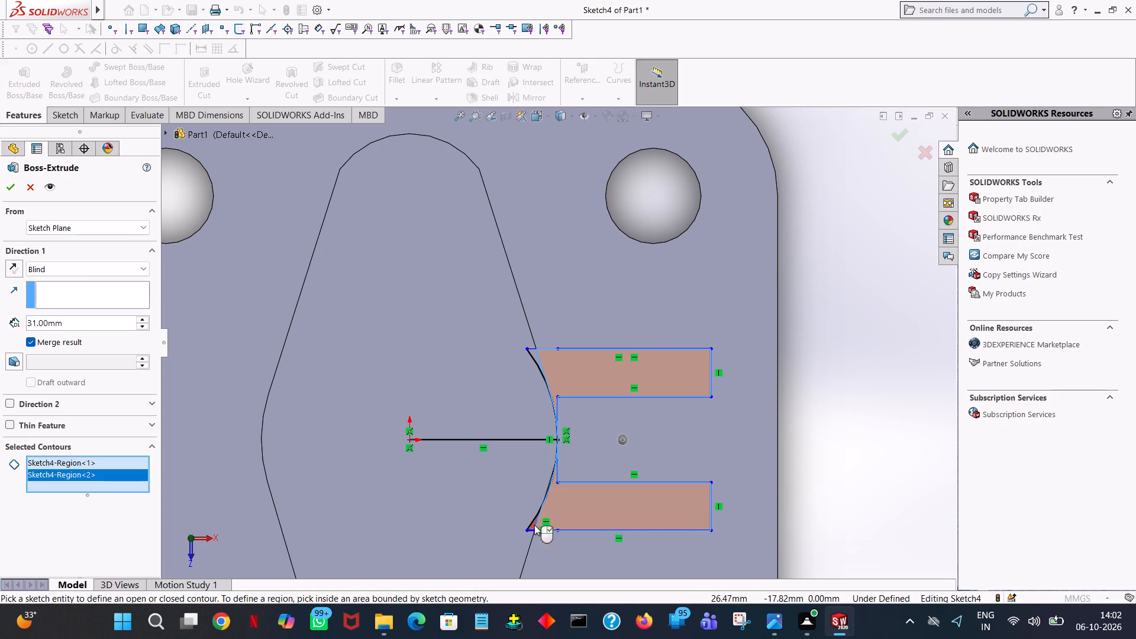
{"action": "left_click", "coordinate": [534, 525]}
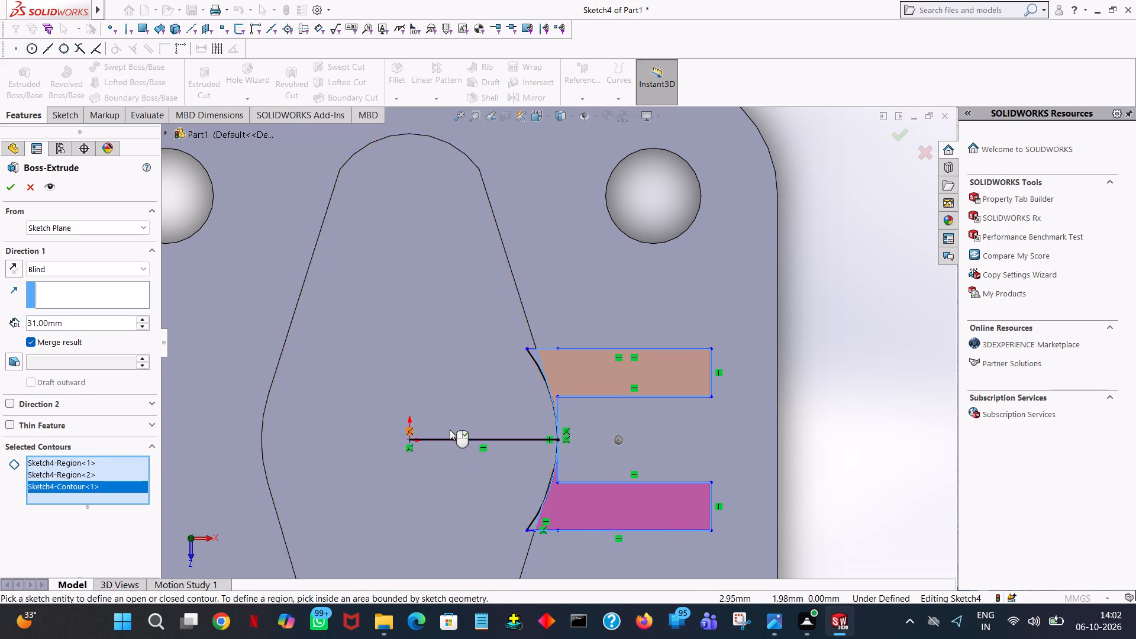
Add the narrow sliver regions between the arc and the inner ends of both arms to the extrusion's selected contours.
{"action": "scroll", "coordinate": [603, 434], "scroll_direction": "down", "scroll_amount": 6, "text": "ctrl"}
{"action": "scroll", "coordinate": [252, 215], "scroll_direction": "up", "scroll_amount": 3, "text": "ctrl"}
{"action": "scroll", "coordinate": [305, 231], "scroll_direction": "down", "scroll_amount": 1, "text": "ctrl"}
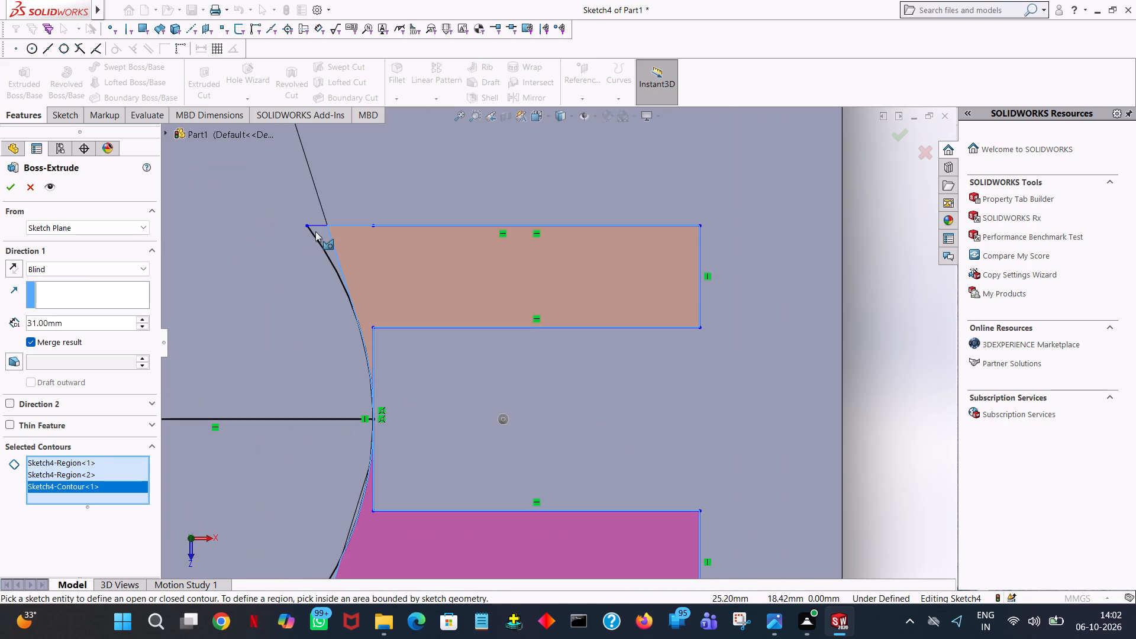
{"action": "left_click", "coordinate": [326, 242]}
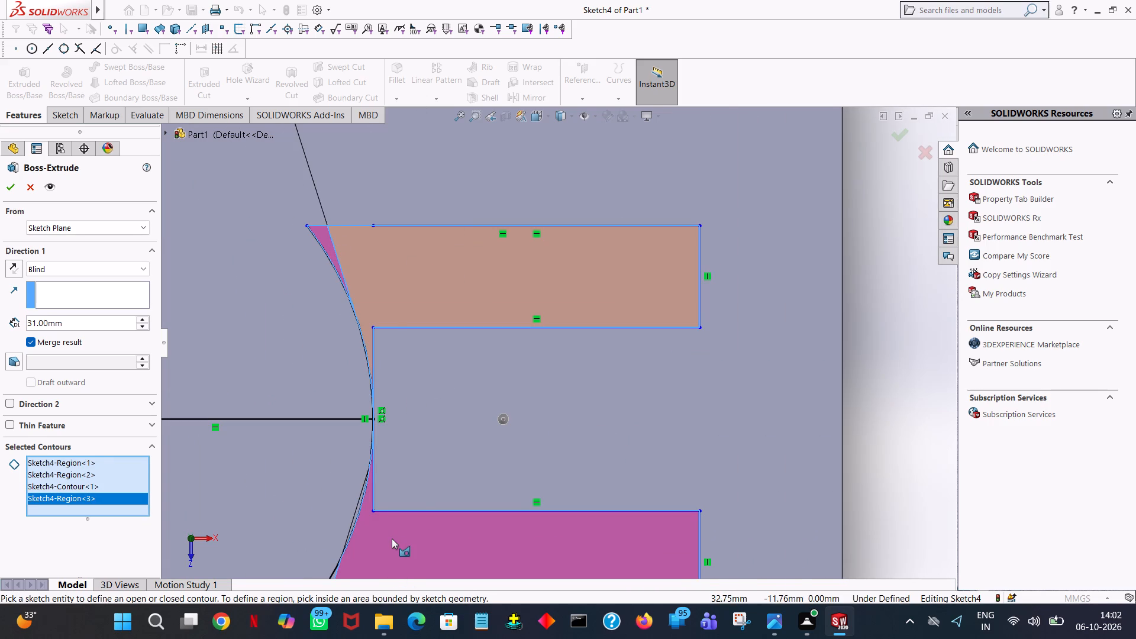
{"action": "scroll", "coordinate": [392, 538], "scroll_direction": "down", "scroll_amount": 2, "text": "ctrl"}
{"action": "scroll", "coordinate": [379, 493], "scroll_direction": "up", "scroll_amount": 5, "text": "ctrl"}
{"action": "scroll", "coordinate": [482, 457], "scroll_direction": "down", "scroll_amount": 4, "text": "ctrl"}
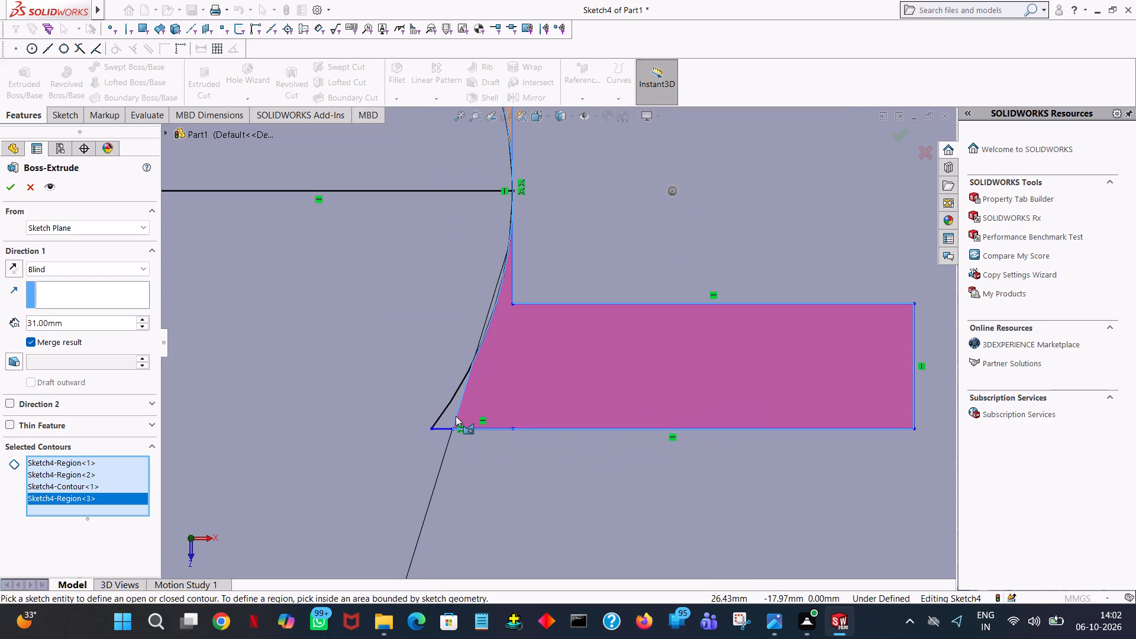
{"action": "left_click", "coordinate": [449, 411]}
{"action": "scroll", "coordinate": [534, 221], "scroll_direction": "down", "scroll_amount": 3, "text": "ctrl"}
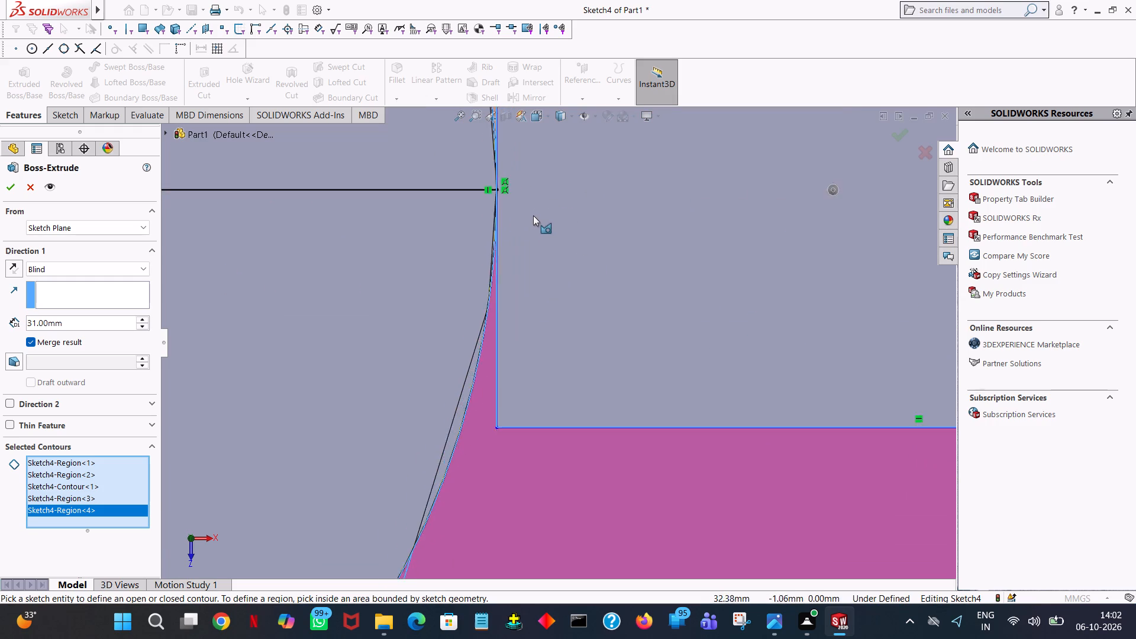
{"action": "scroll", "coordinate": [533, 215], "scroll_direction": "down", "scroll_amount": 5, "text": "ctrl"}
{"action": "left_click", "coordinate": [434, 523]}
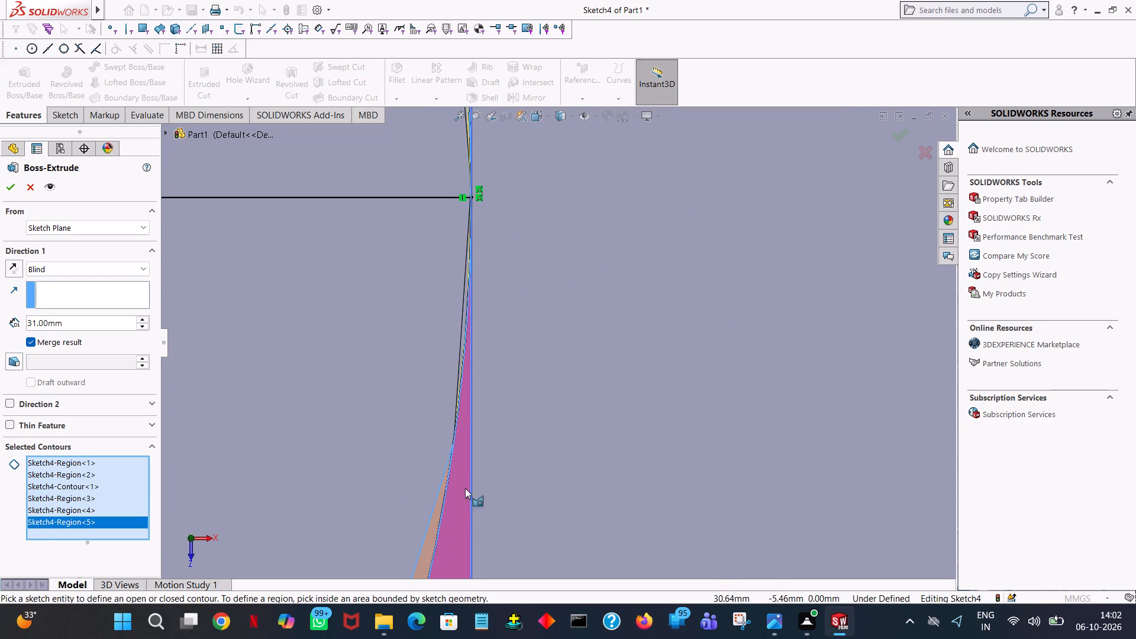
{"action": "scroll", "coordinate": [482, 472], "scroll_direction": "down", "scroll_amount": 4, "text": "ctrl"}
{"action": "scroll", "coordinate": [483, 472], "scroll_direction": "up", "scroll_amount": 9, "text": "ctrl"}
{"action": "scroll", "coordinate": [566, 240], "scroll_direction": "down", "scroll_amount": 5, "text": "ctrl"}
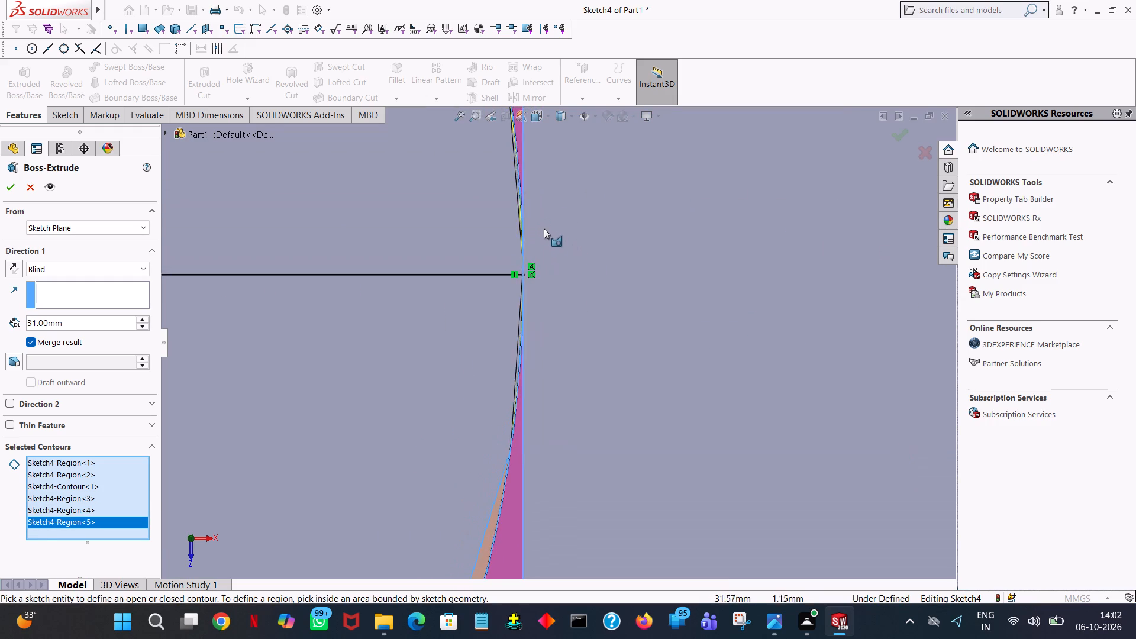
{"action": "scroll", "coordinate": [544, 228], "scroll_direction": "down", "scroll_amount": 10, "text": "ctrl"}
{"action": "left_click", "coordinate": [480, 250]}
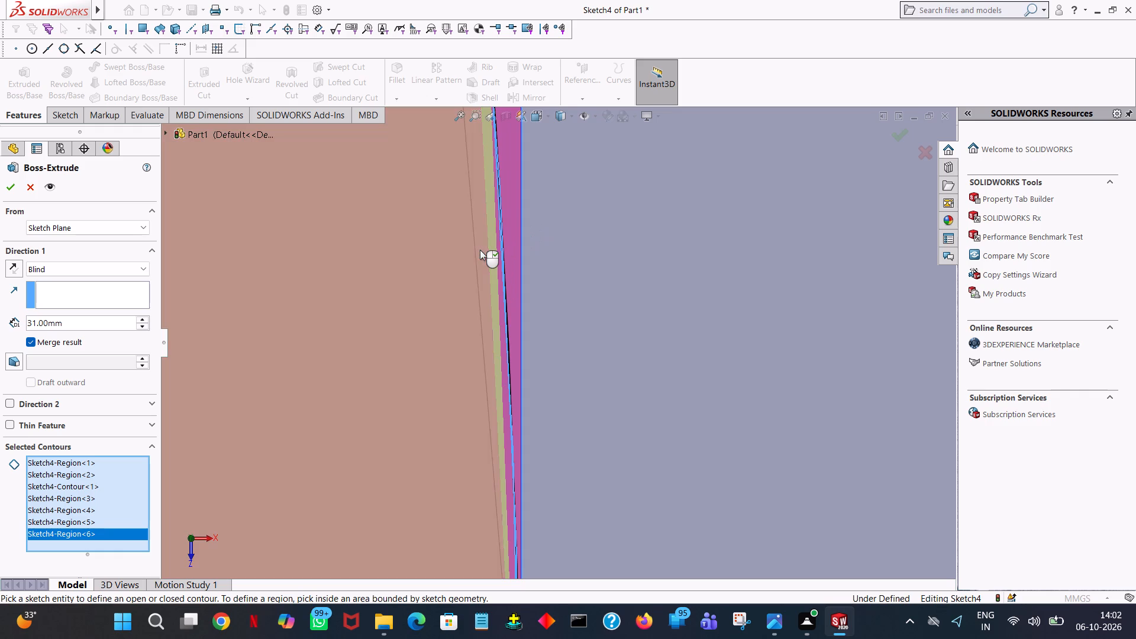
{"action": "scroll", "coordinate": [480, 250], "scroll_direction": "up", "scroll_amount": 2, "text": "ctrl"}
{"action": "left_click", "coordinate": [450, 264]}
{"action": "scroll", "coordinate": [450, 264], "scroll_direction": "down", "scroll_amount": 4, "text": "ctrl"}
{"action": "scroll", "coordinate": [450, 264], "scroll_direction": "up", "scroll_amount": 4, "text": "ctrl"}
{"action": "scroll", "coordinate": [550, 256], "scroll_direction": "down", "scroll_amount": 3, "text": "ctrl"}
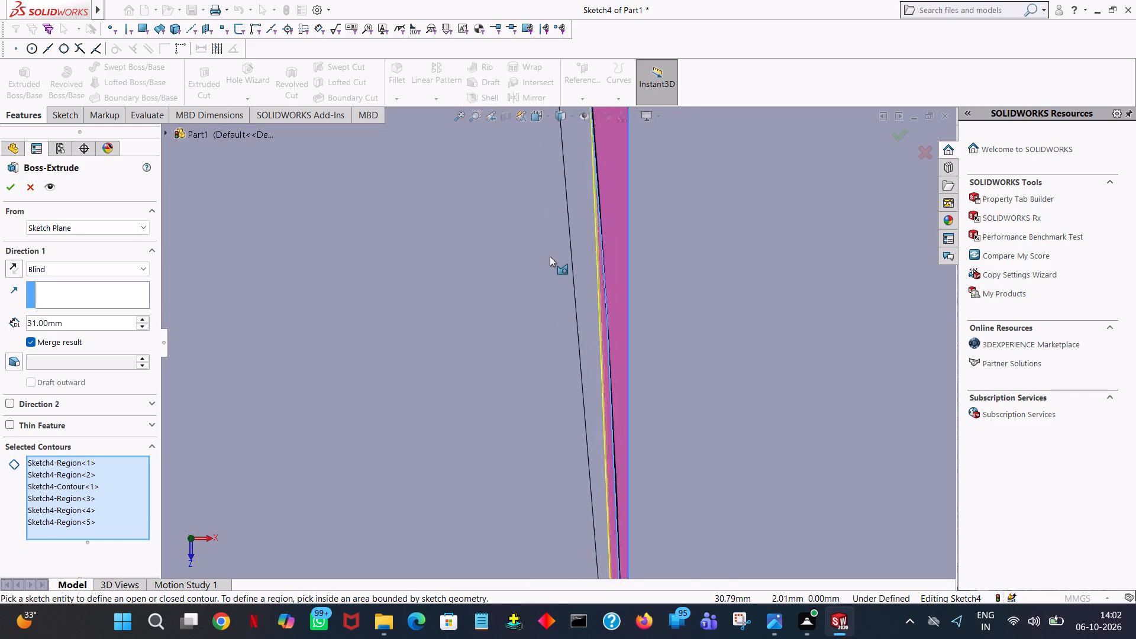
{"action": "scroll", "coordinate": [550, 256], "scroll_direction": "down", "scroll_amount": 2, "text": "ctrl"}
{"action": "scroll", "coordinate": [561, 255], "scroll_direction": "up", "scroll_amount": 11, "text": "ctrl"}
{"action": "scroll", "coordinate": [580, 254], "scroll_direction": "up", "scroll_amount": 10, "text": "ctrl"}
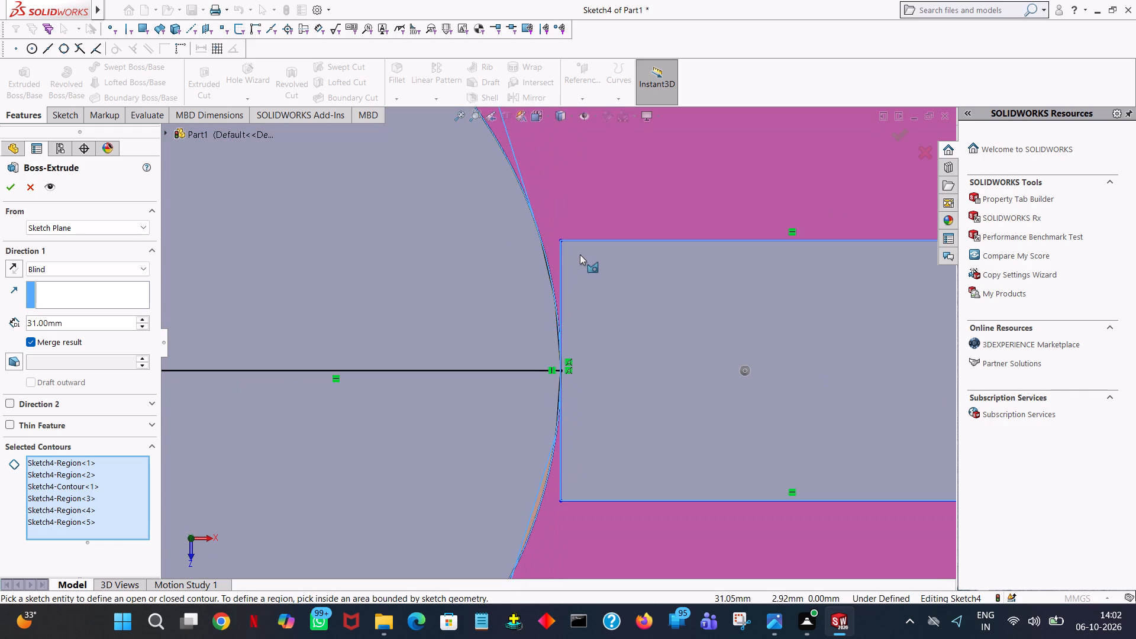
Reverse the extrusion direction toward the base plate and complete the 31 mm blind Boss-Extrude of the two arms.
{"action": "scroll", "coordinate": [580, 254], "scroll_direction": "up", "scroll_amount": 5, "text": "ctrl"}
{"action": "middle_click_drag", "start_coordinate": [747, 354], "coordinate": [793, 186]}
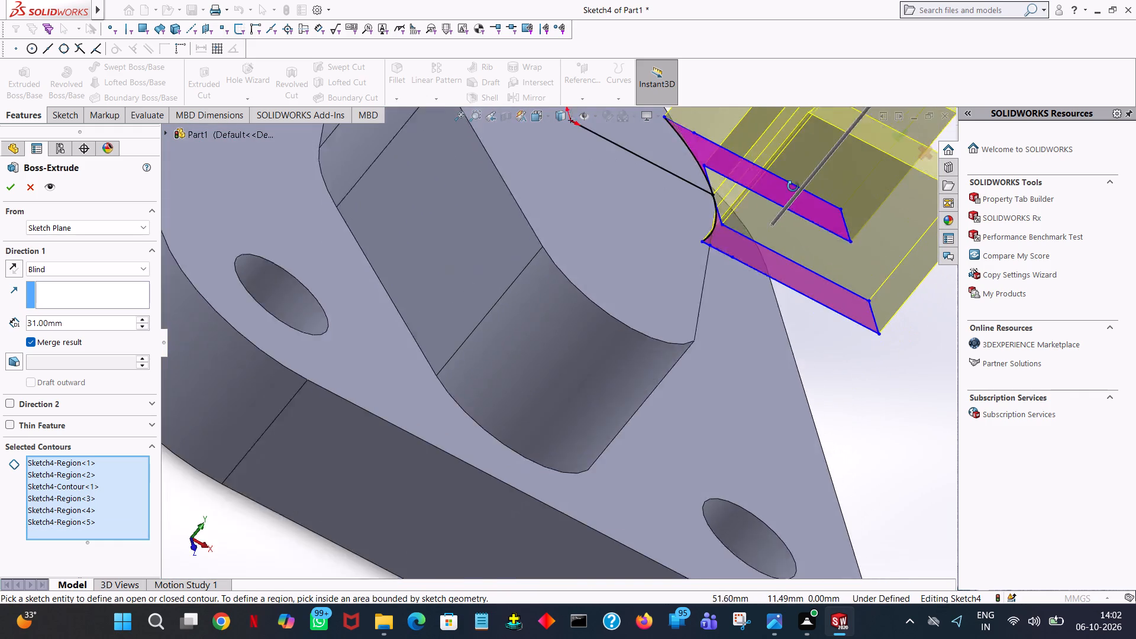
{"action": "middle_click_drag", "start_coordinate": [793, 186], "coordinate": [786, 154]}
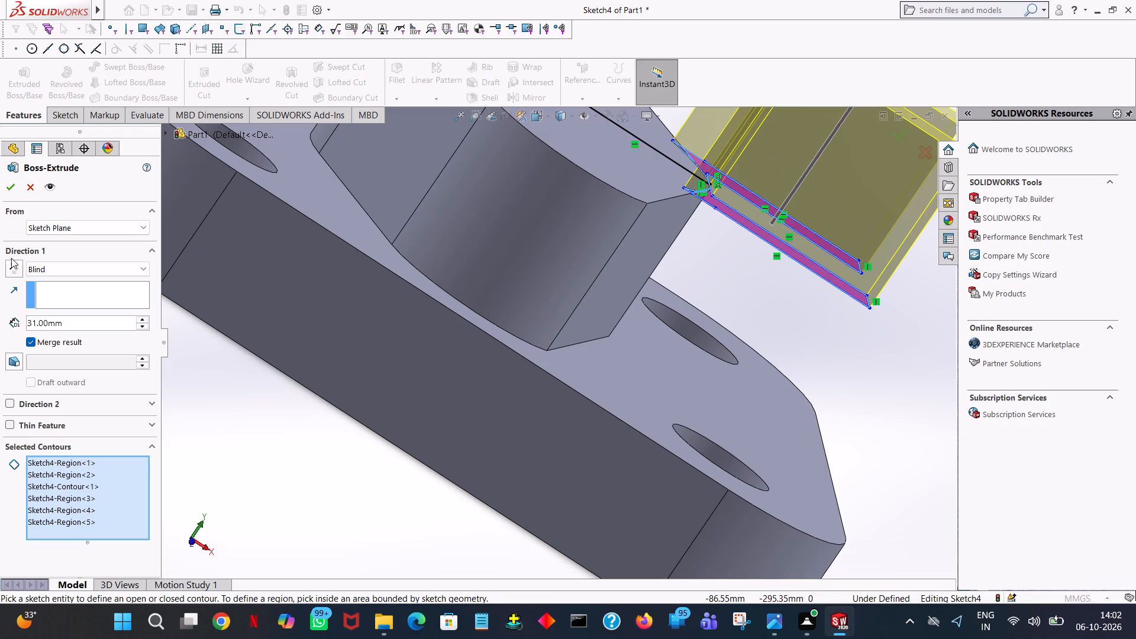
{"action": "left_click", "coordinate": [10, 264]}
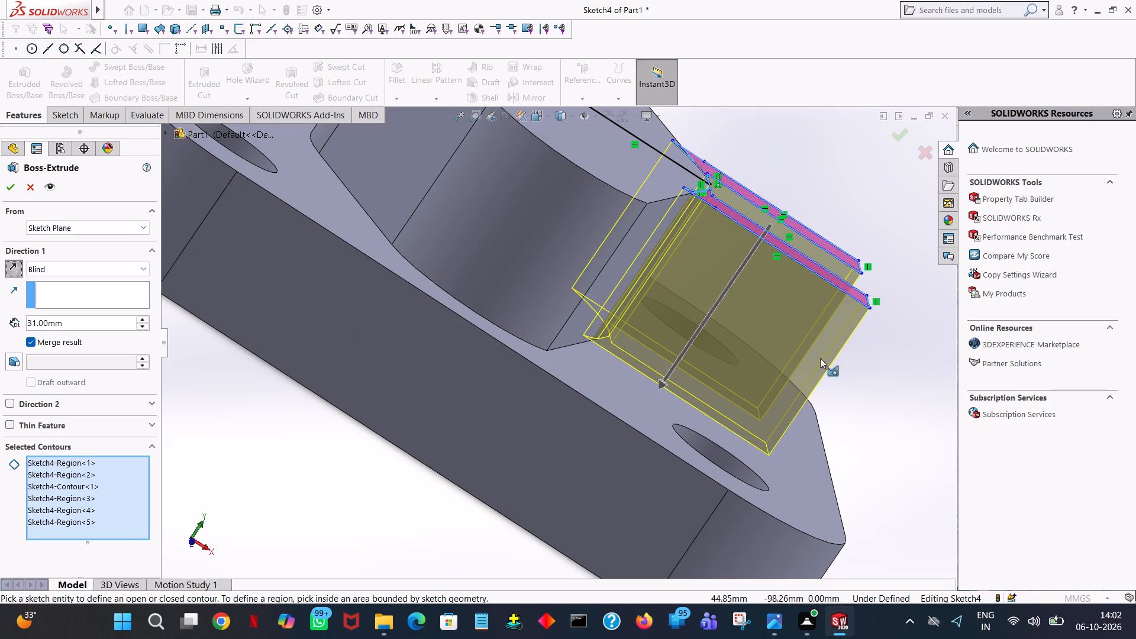
{"action": "middle_click_drag", "start_coordinate": [865, 415], "coordinate": [757, 348]}
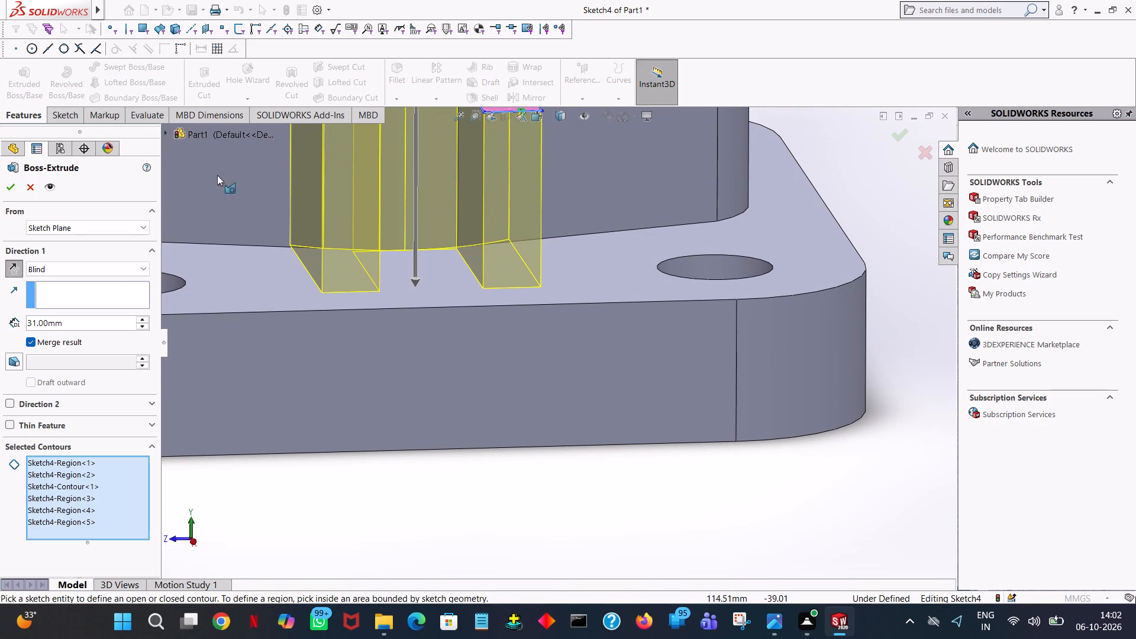
{"action": "left_click", "coordinate": [6, 179]}
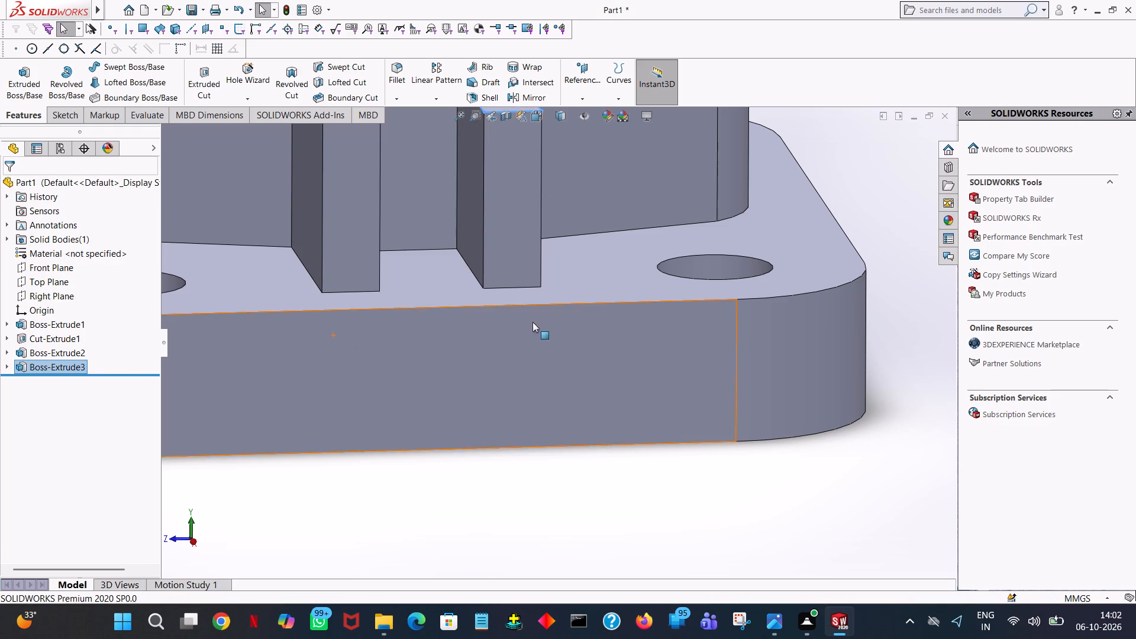
Examine the extruded side arms and their junction with the elongated boss and base plate from several angles.
{"action": "left_click", "coordinate": [589, 513]}
{"action": "scroll", "coordinate": [590, 498], "scroll_direction": "down", "scroll_amount": 5, "text": "ctrl"}
{"action": "scroll", "coordinate": [590, 498], "scroll_direction": "up", "scroll_amount": 10, "text": "ctrl"}
{"action": "middle_click_drag", "start_coordinate": [596, 457], "coordinate": [646, 422]}
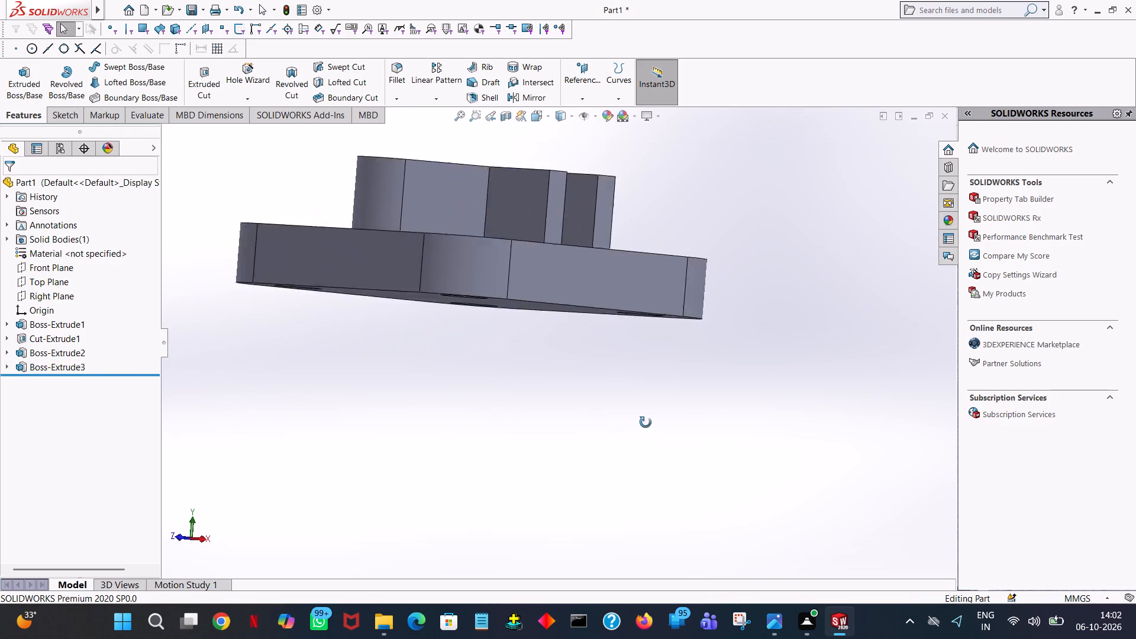
{"action": "middle_click_drag", "start_coordinate": [646, 422], "coordinate": [695, 378]}
{"action": "middle_click_drag", "start_coordinate": [712, 519], "coordinate": [719, 585]}
{"action": "middle_click_drag", "start_coordinate": [709, 616], "coordinate": [703, 638]}
{"action": "middle_click_drag", "start_coordinate": [702, 473], "coordinate": [708, 596]}
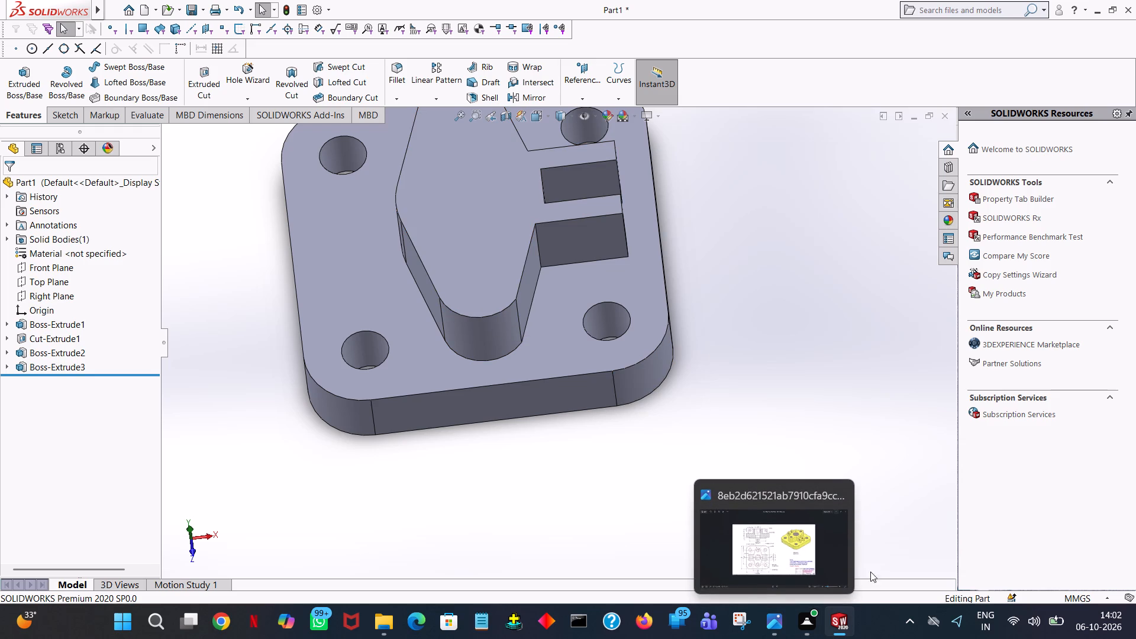
{"action": "middle_click_drag", "start_coordinate": [716, 355], "coordinate": [723, 190]}
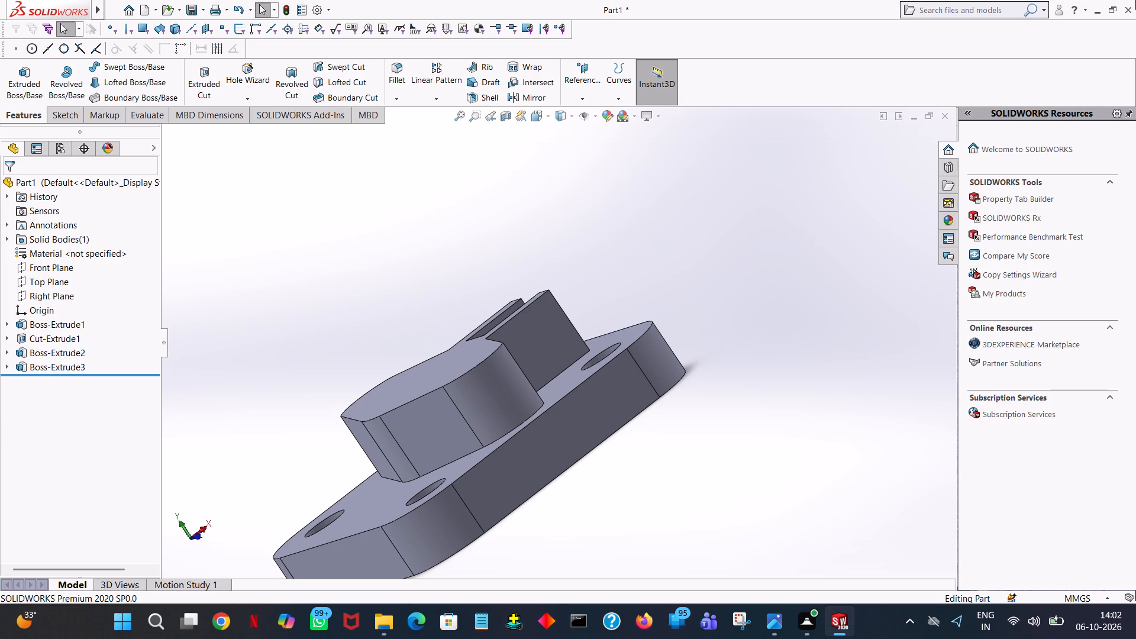
{"action": "middle_click_drag", "start_coordinate": [637, 337], "coordinate": [713, 394]}
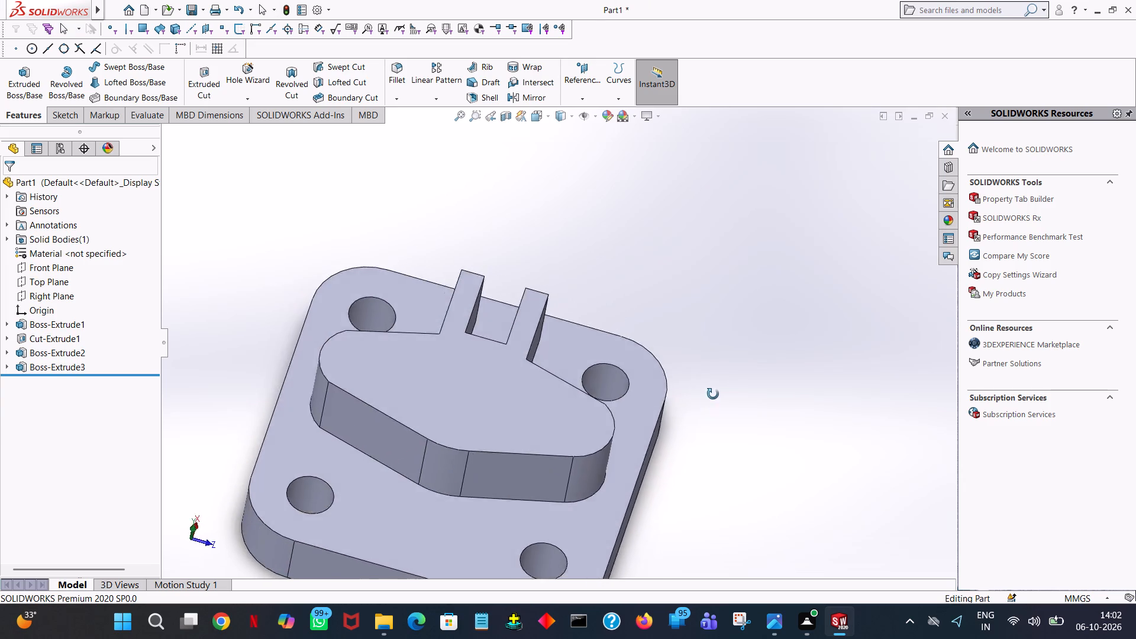
{"action": "middle_click_drag", "start_coordinate": [713, 394], "coordinate": [727, 317]}
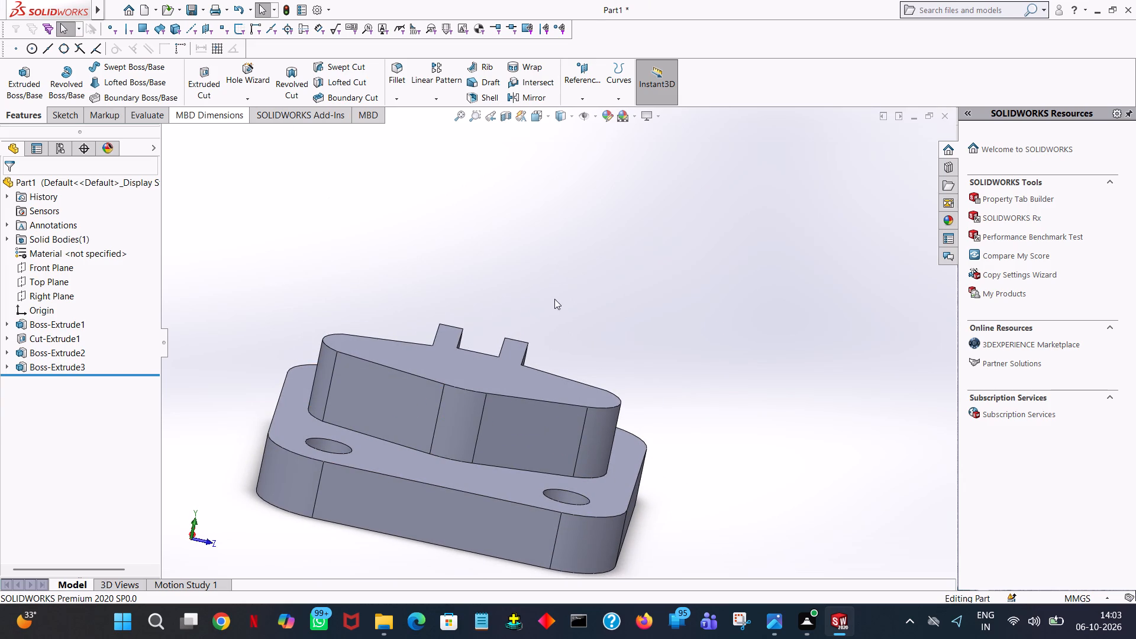
{"action": "middle_click_drag", "start_coordinate": [554, 315], "coordinate": [511, 467]}
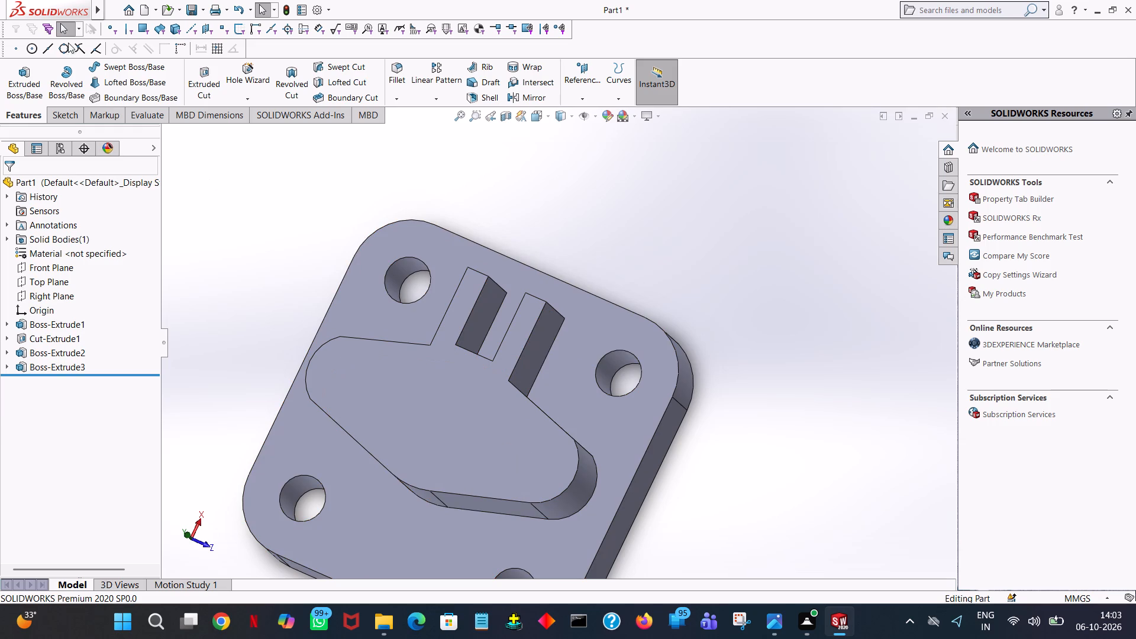
Start a Boss-Extrude with a new sketch on the top face of the elongated boss.
{"action": "left_click", "coordinate": [38, 67]}
{"action": "left_click", "coordinate": [418, 386]}
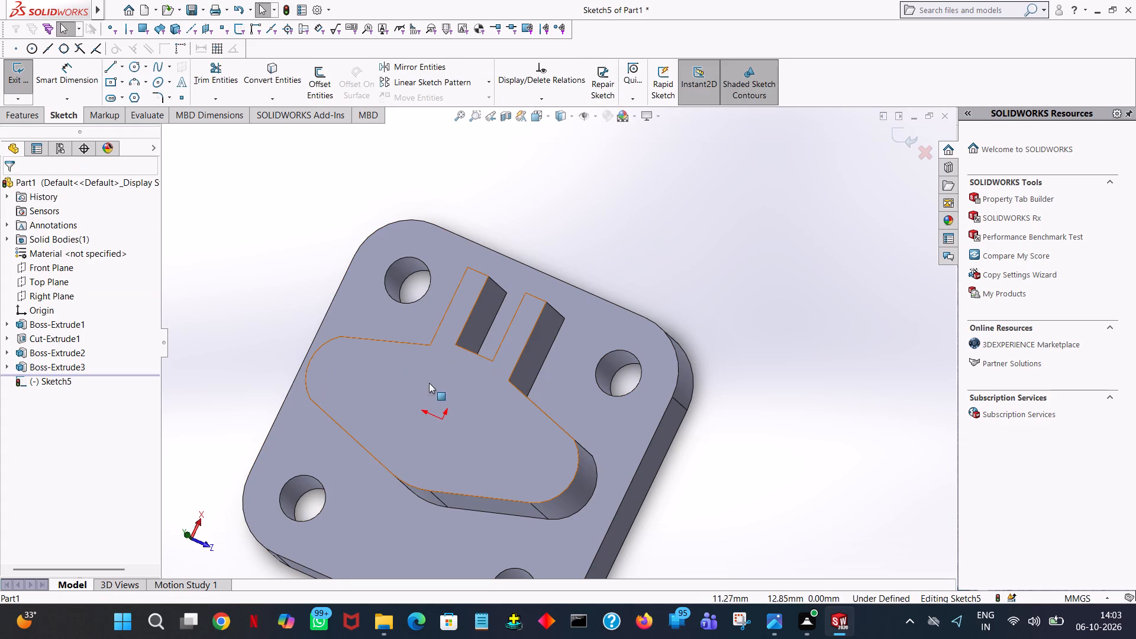
{"action": "key", "text": "space"}
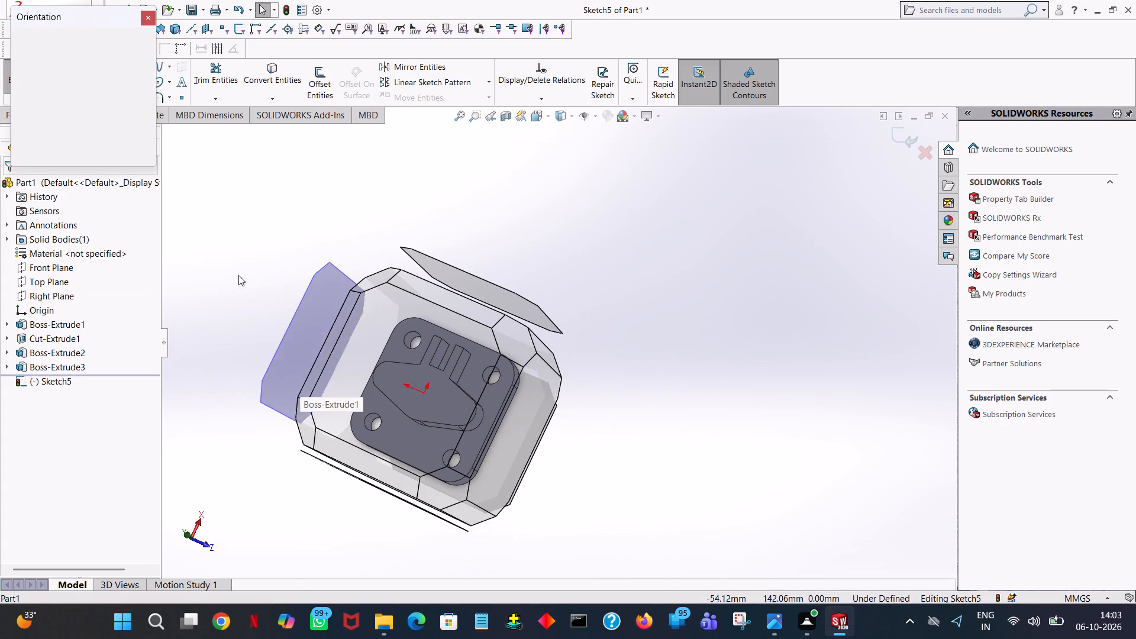
{"action": "left_click", "coordinate": [147, 84]}
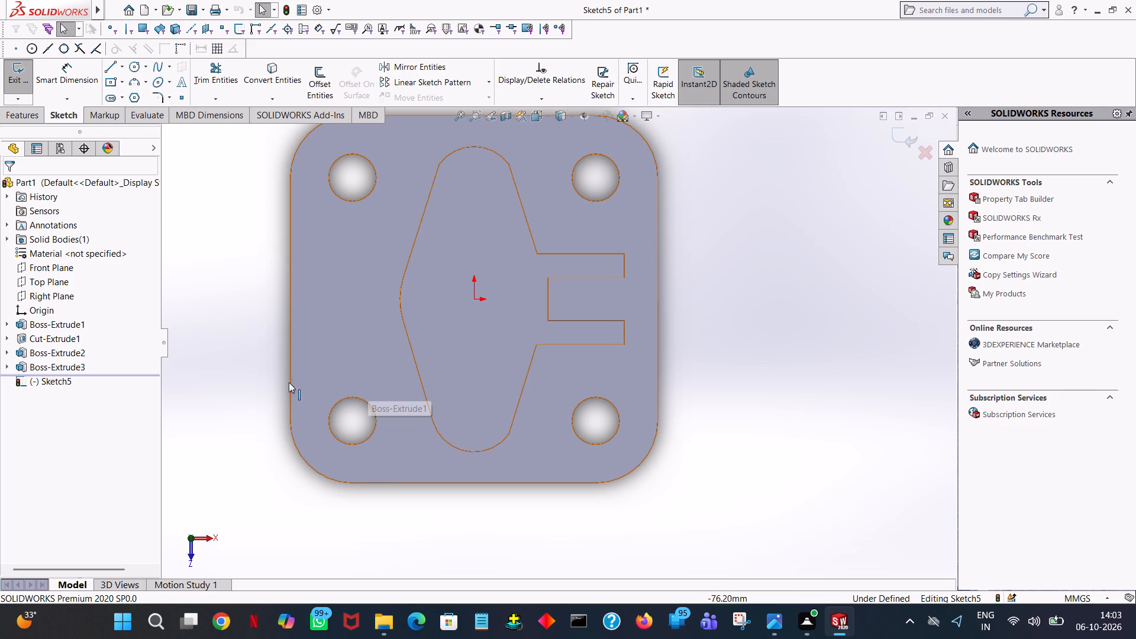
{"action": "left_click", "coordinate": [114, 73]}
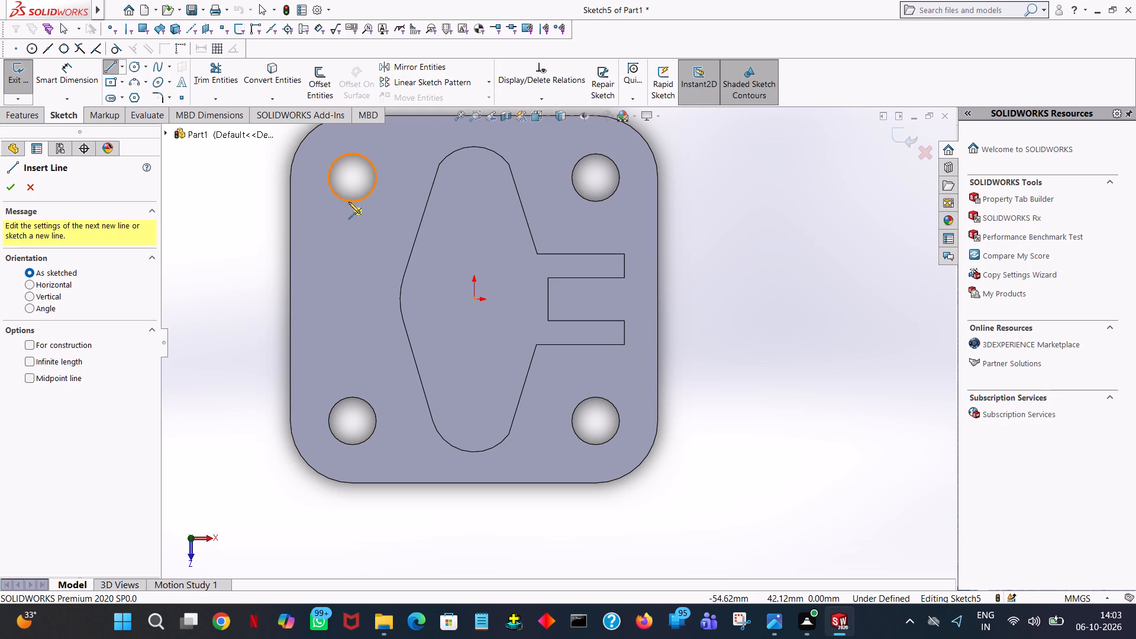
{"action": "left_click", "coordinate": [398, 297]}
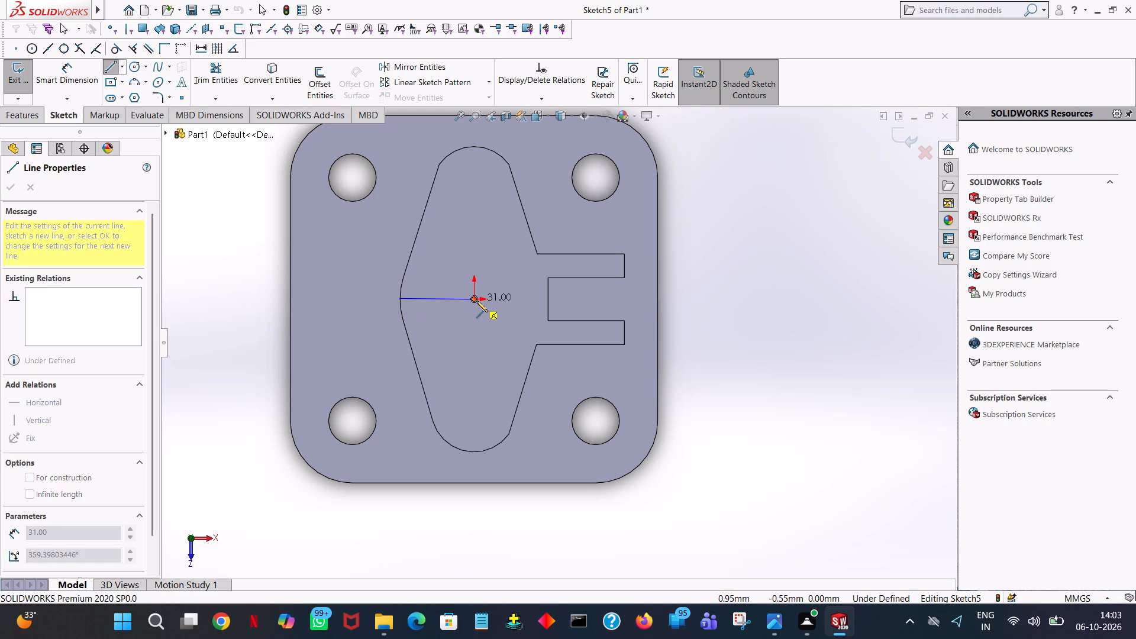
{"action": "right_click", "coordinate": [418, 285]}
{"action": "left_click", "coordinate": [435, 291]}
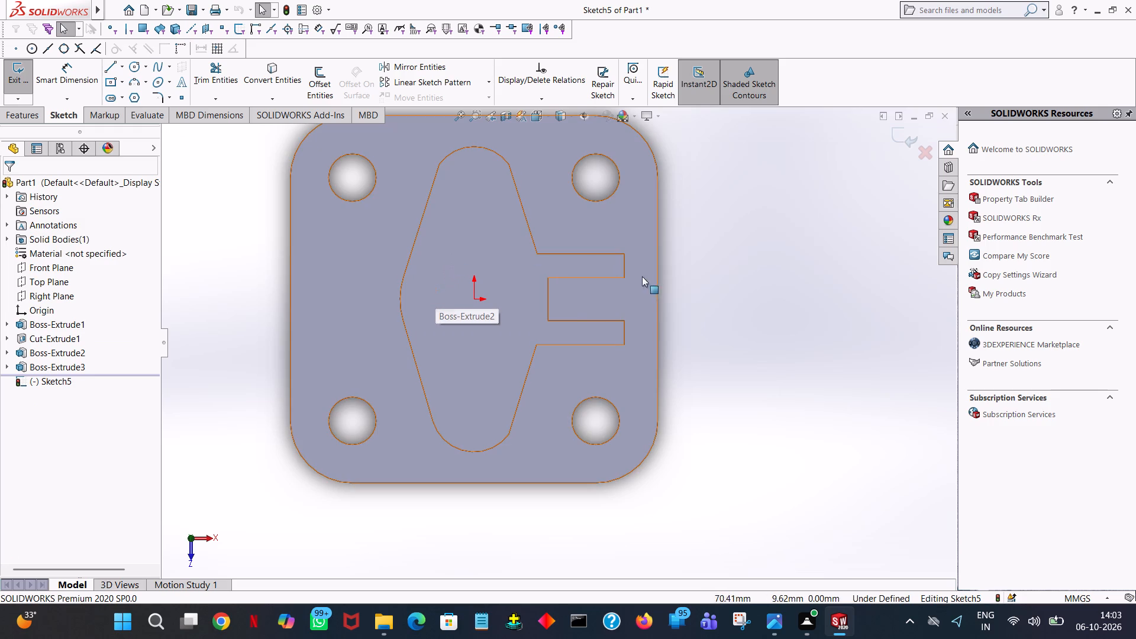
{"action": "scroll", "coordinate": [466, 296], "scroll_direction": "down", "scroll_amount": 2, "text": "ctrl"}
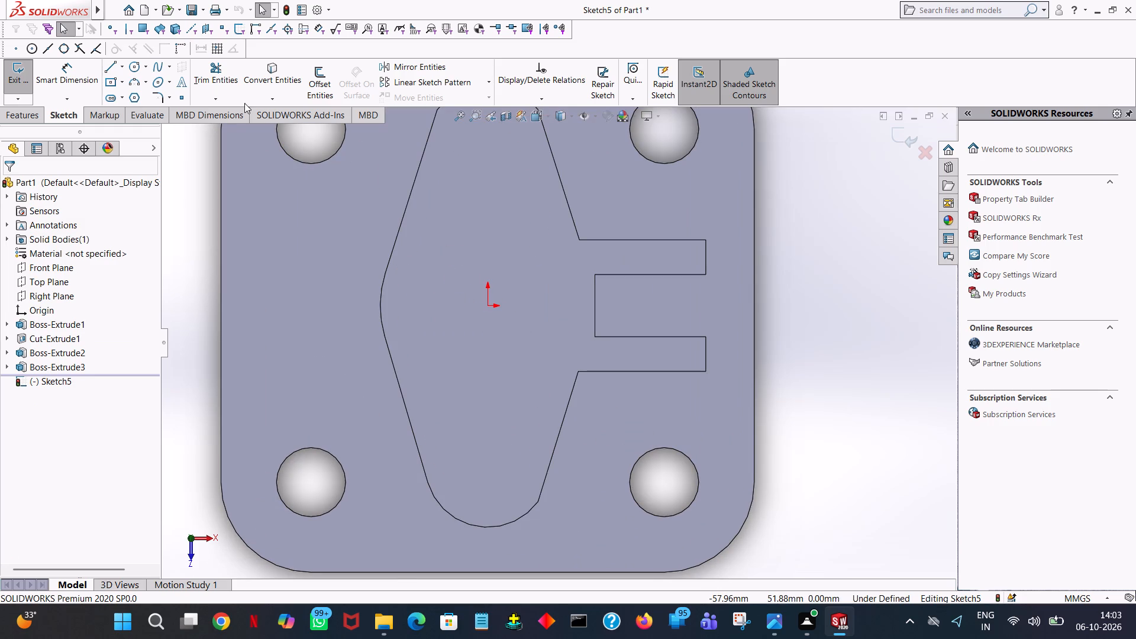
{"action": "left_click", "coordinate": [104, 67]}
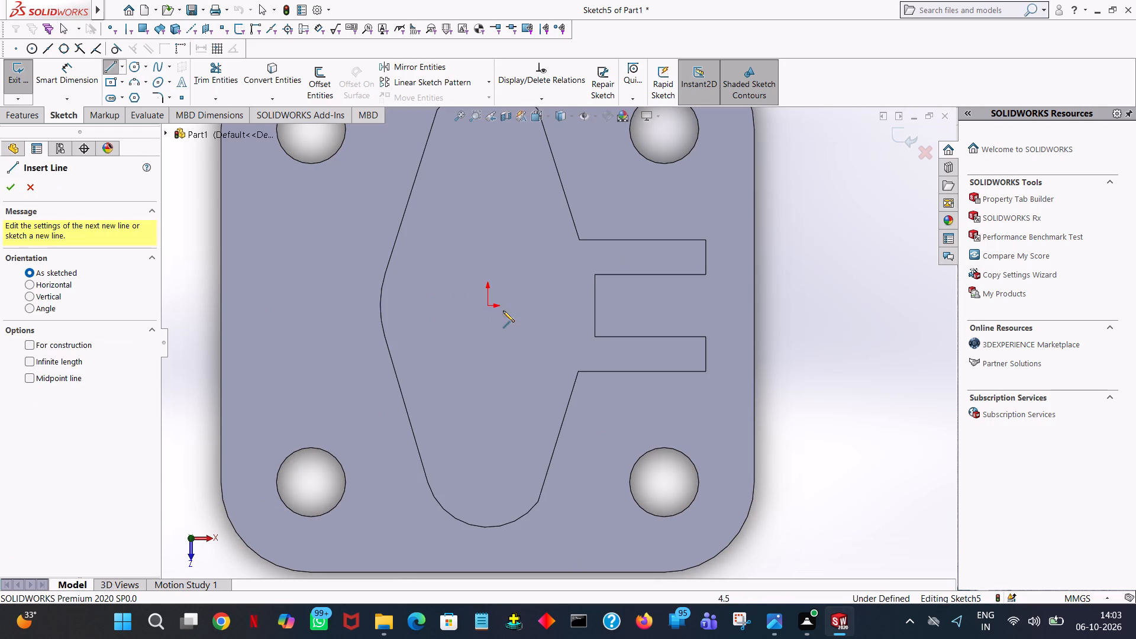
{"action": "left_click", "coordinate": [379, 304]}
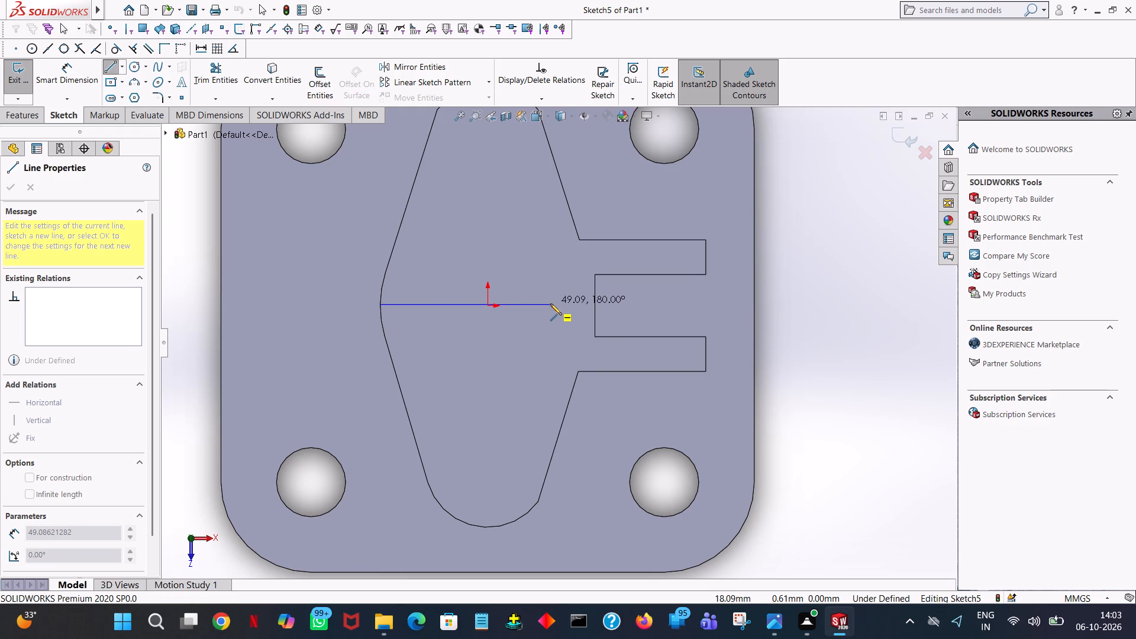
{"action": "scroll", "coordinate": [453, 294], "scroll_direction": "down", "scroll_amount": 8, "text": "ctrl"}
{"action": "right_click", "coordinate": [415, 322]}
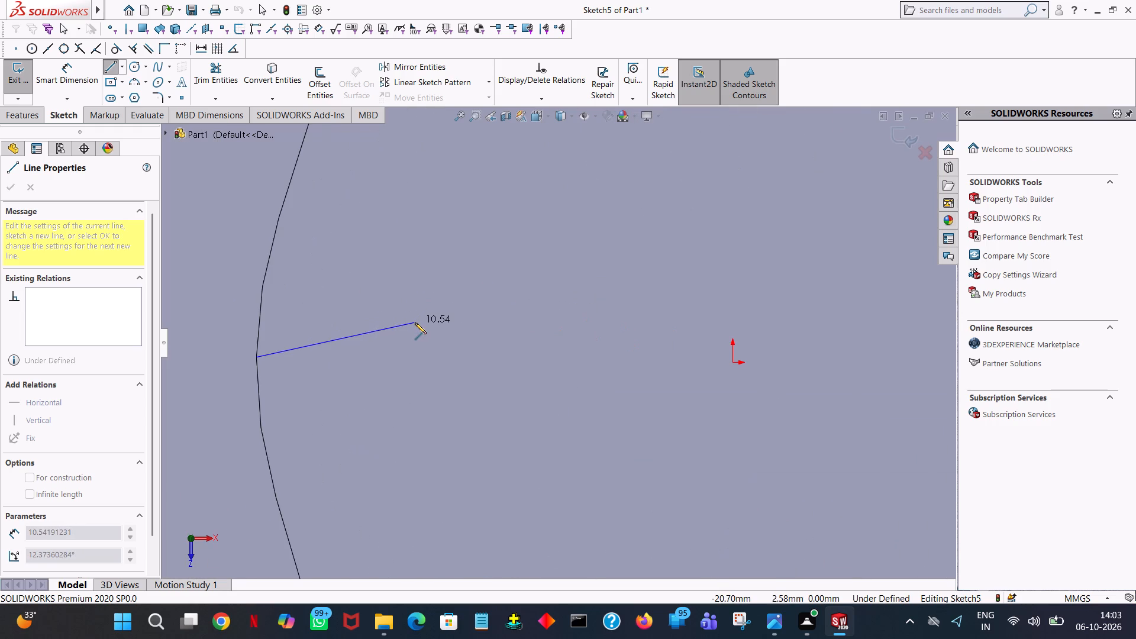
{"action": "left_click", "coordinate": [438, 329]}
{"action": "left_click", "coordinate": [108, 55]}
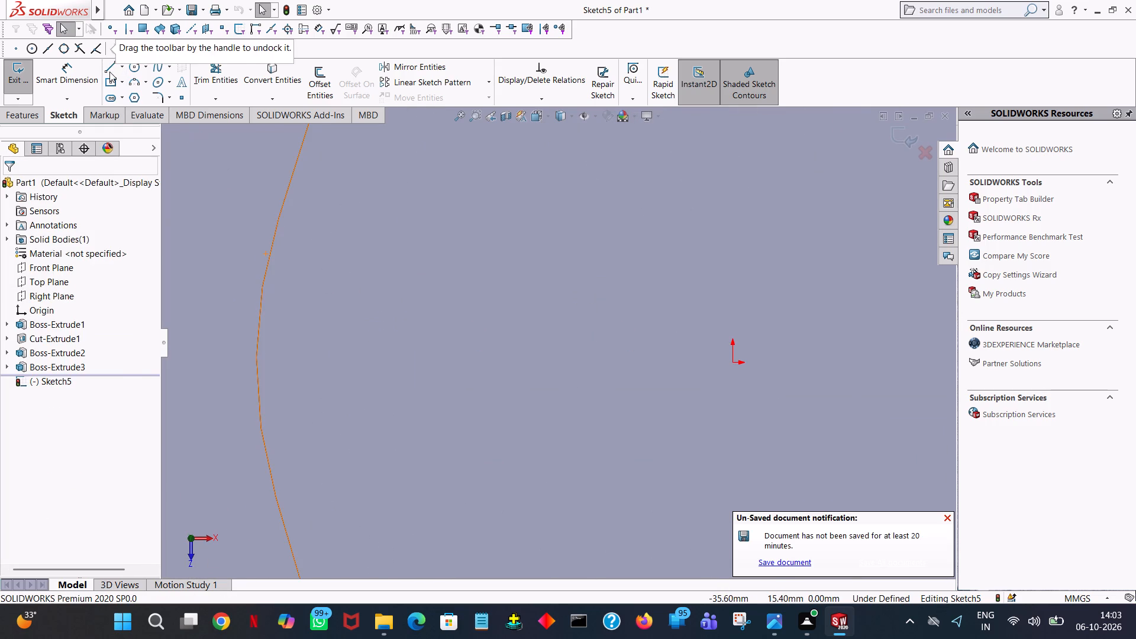
Draw a 31 mm horizontal line from the origin to the boss's curved edge on the side opposite the arms.
{"action": "left_click", "coordinate": [109, 72]}
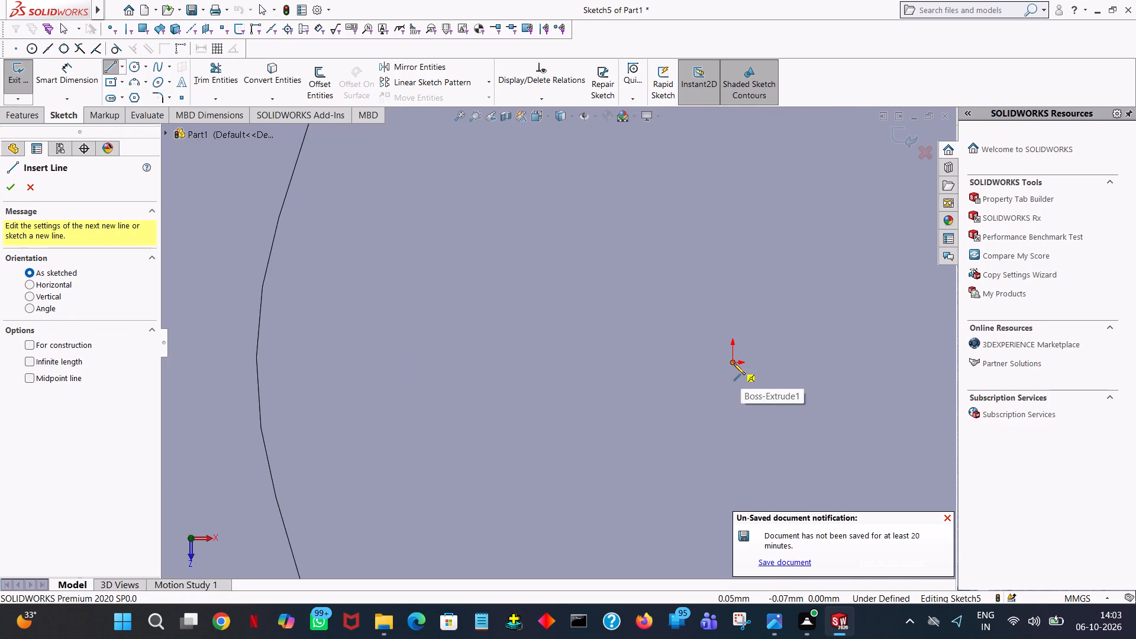
{"action": "left_click", "coordinate": [734, 363]}
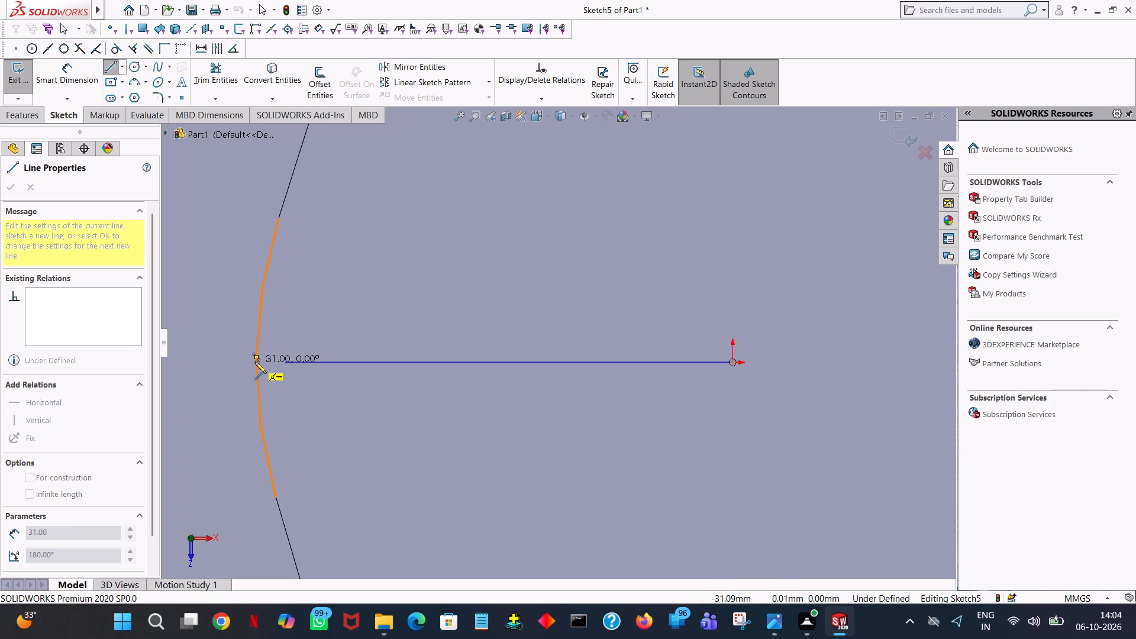
{"action": "left_click", "coordinate": [255, 362]}
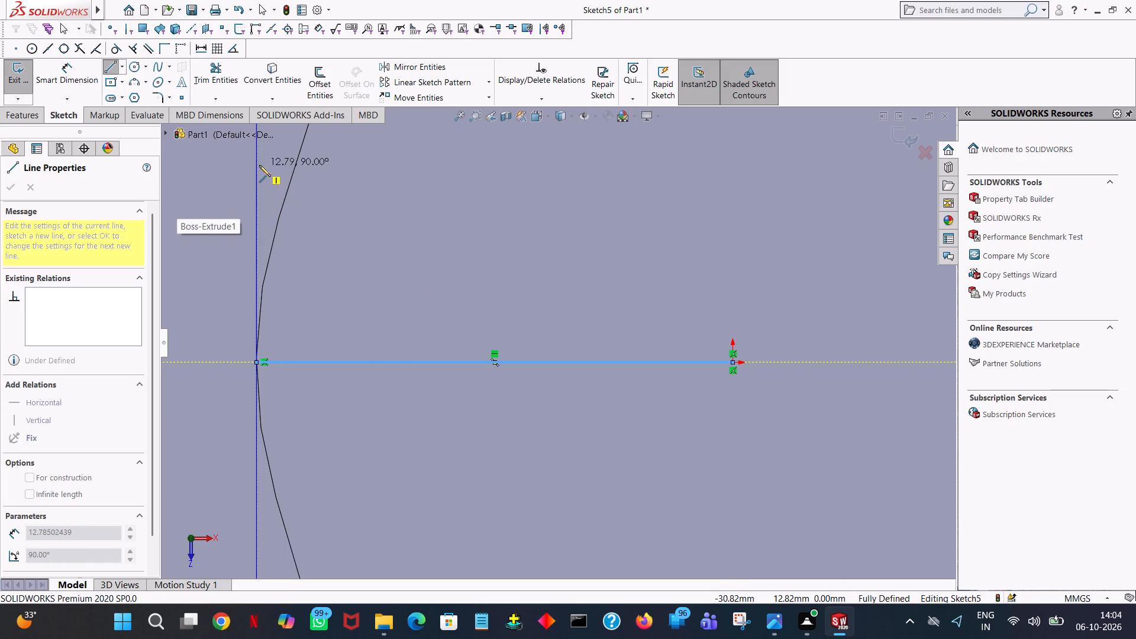
Draw a vertical line 38/2 mm long upward from the horizontal line's end on the boss's curved edge.
{"action": "scroll", "coordinate": [264, 166], "scroll_direction": "down", "scroll_amount": 2, "text": "ctrl"}
{"action": "scroll", "coordinate": [264, 166], "scroll_direction": "up", "scroll_amount": 8, "text": "ctrl"}
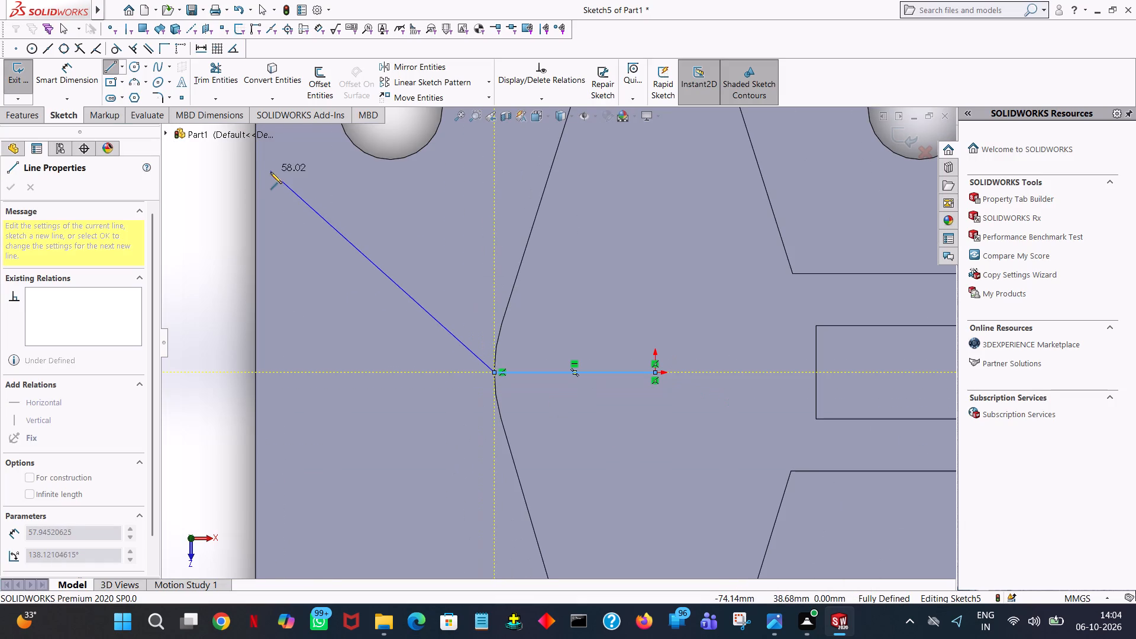
{"action": "left_click", "coordinate": [495, 162]}
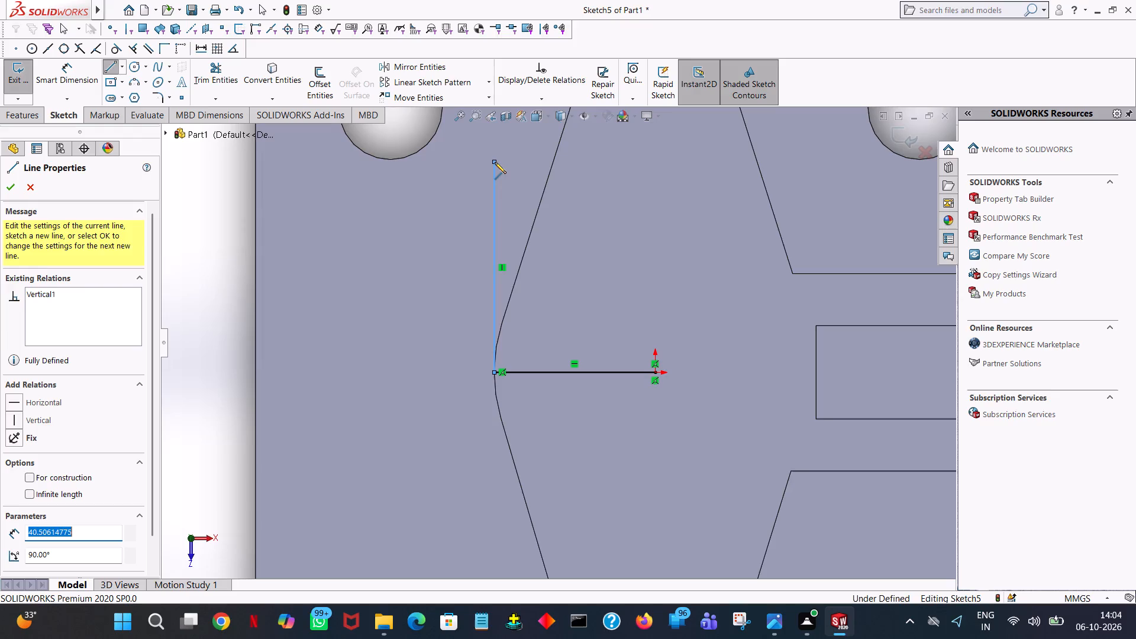
{"action": "type", "text": "38/2"}
{"action": "key", "text": "Return"}
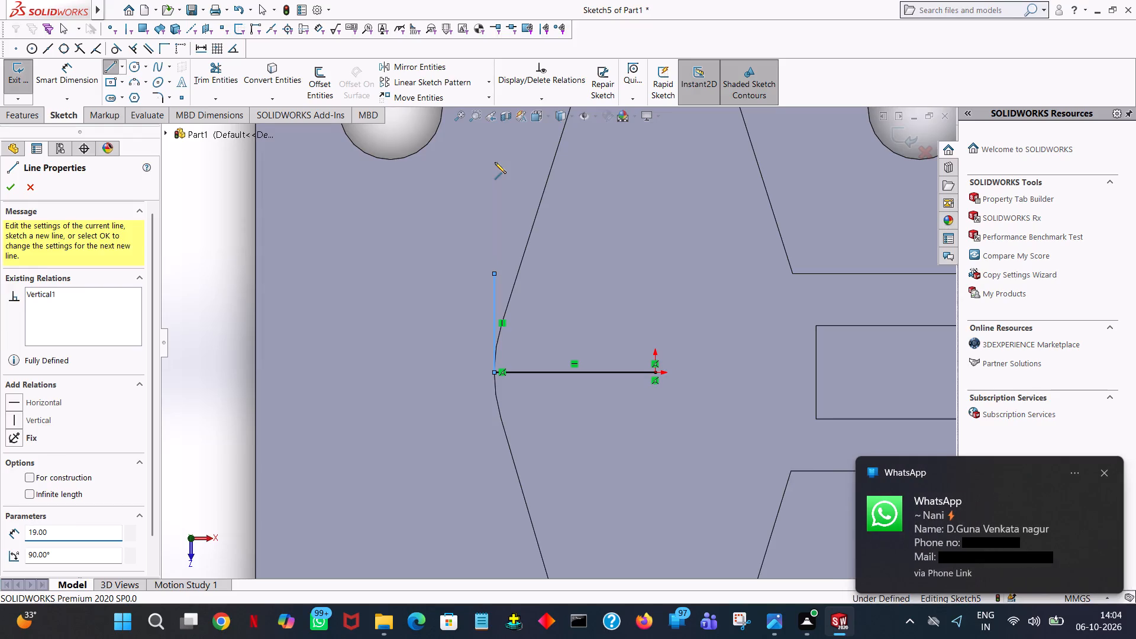
Complete the upper arm rectangle, 46-14 mm long and 10 mm wide, extending outward and closing back on the vertical line.
{"action": "left_click", "coordinate": [281, 275]}
{"action": "key", "text": "4"}
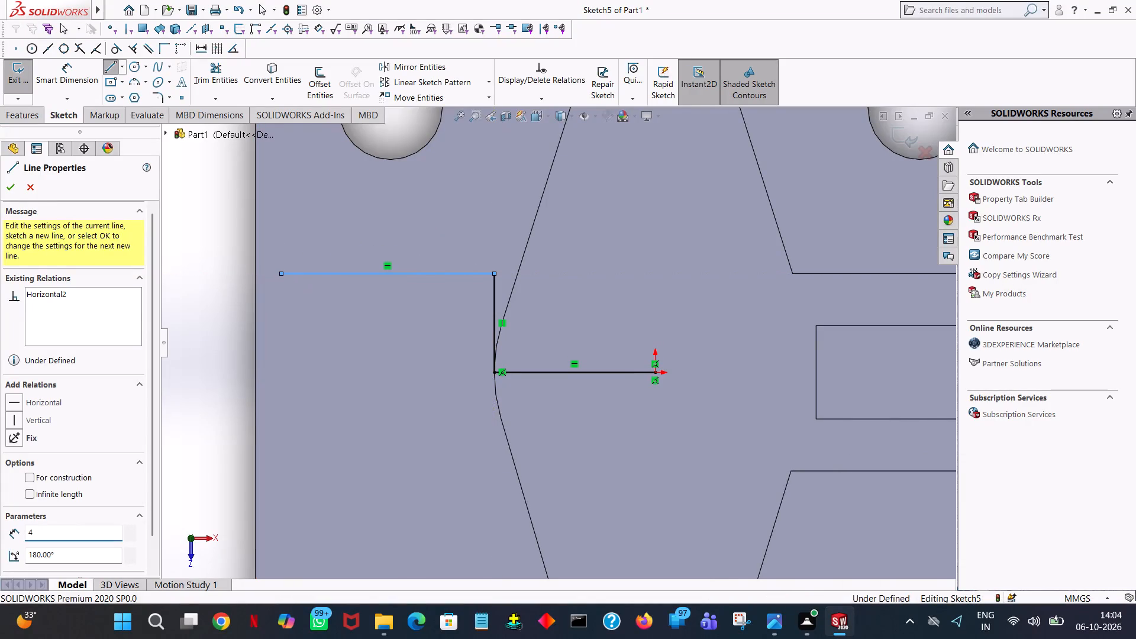
{"action": "type", "text": "6-"}
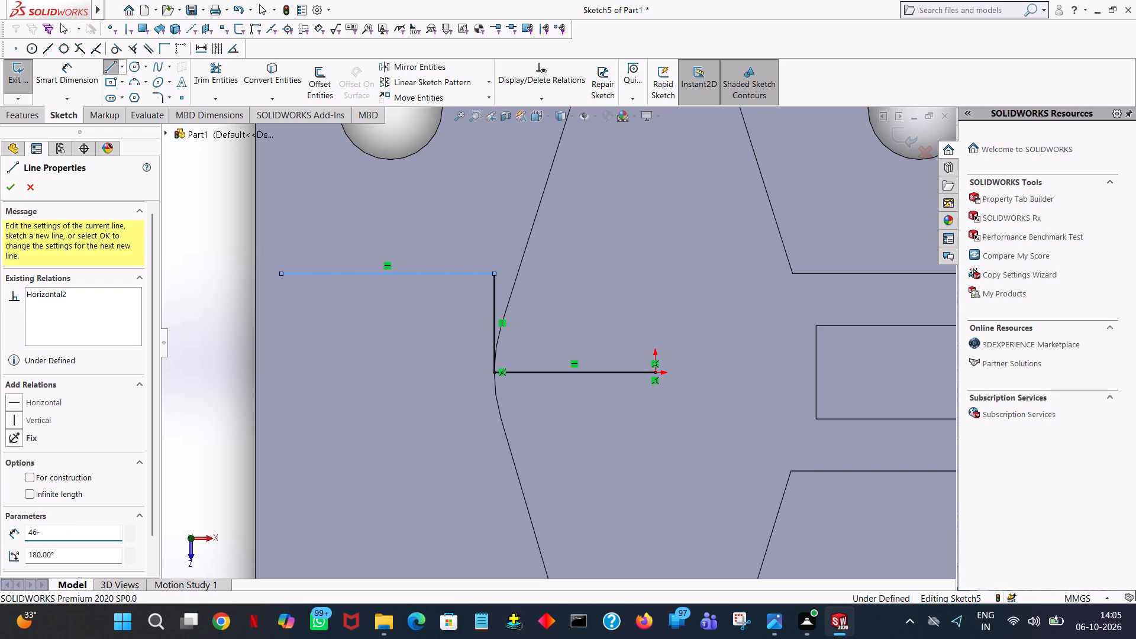
{"action": "type", "text": "14"}
{"action": "key", "text": "Return"}
{"action": "left_click", "coordinate": [328, 331]}
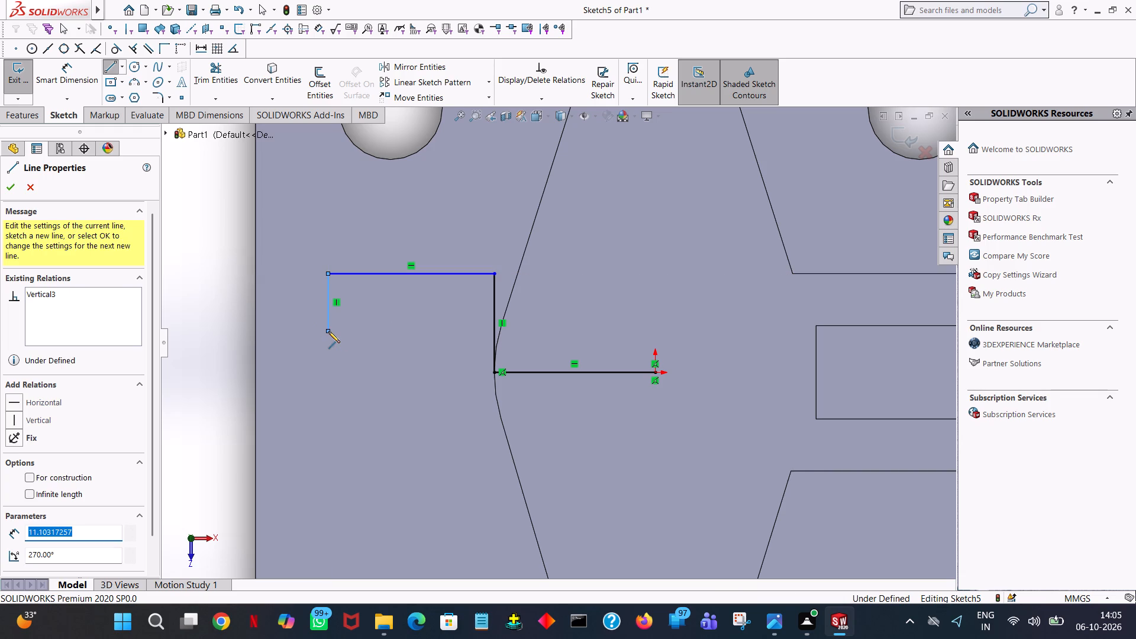
{"action": "type", "text": "10"}
{"action": "key", "text": "Return"}
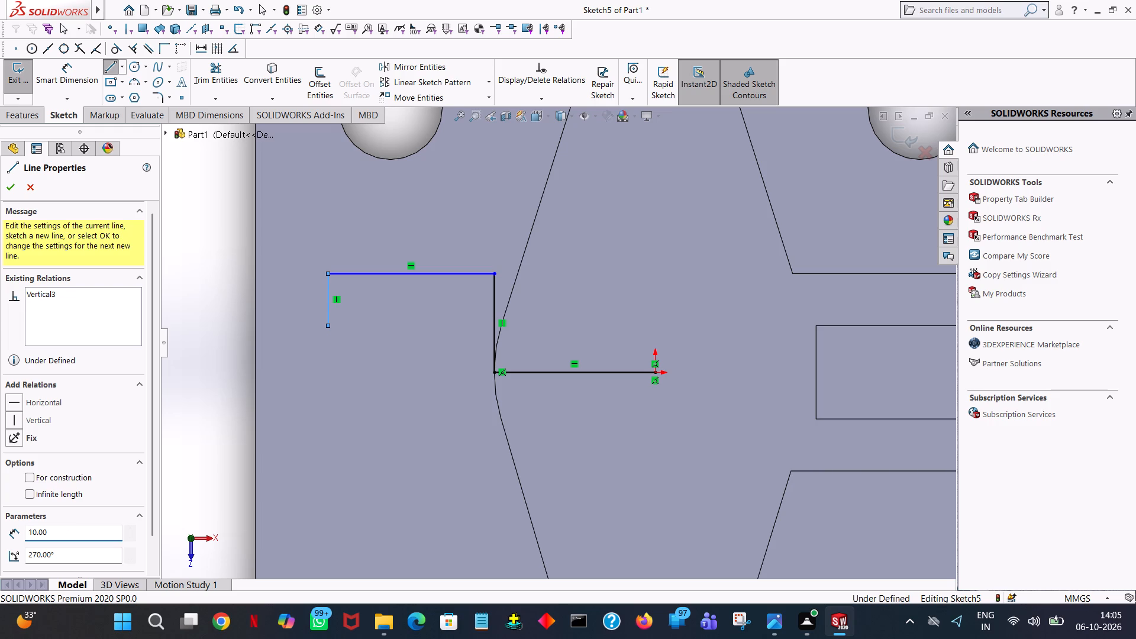
{"action": "left_click", "coordinate": [495, 327]}
{"action": "right_click", "coordinate": [495, 327]}
{"action": "left_click", "coordinate": [520, 330]}
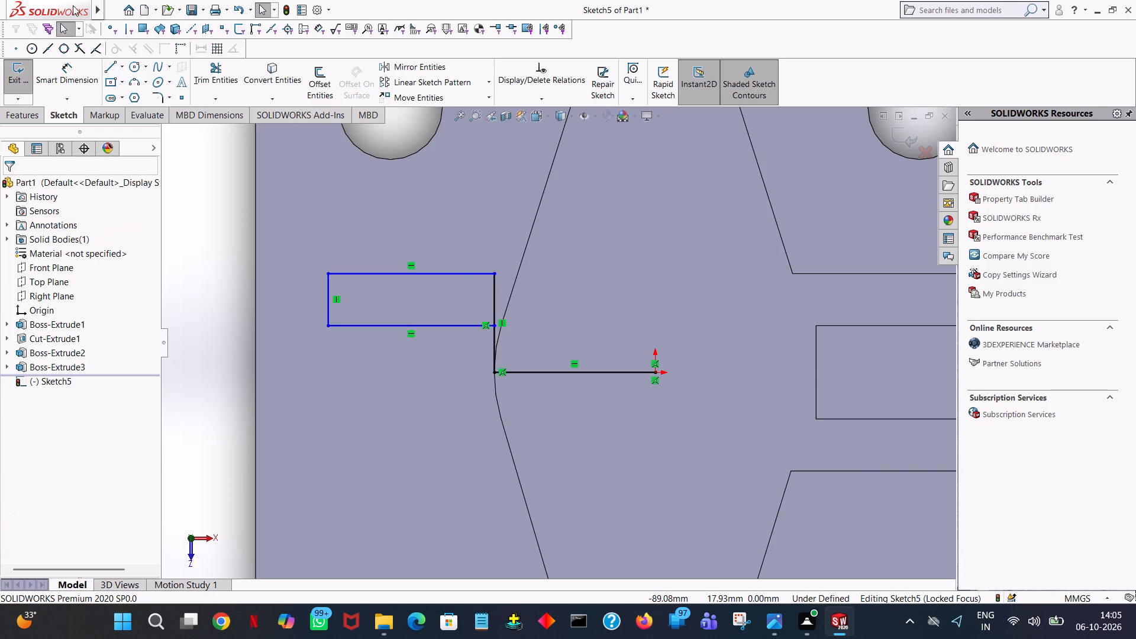
Draw an 18 mm vertical line downward from the outer lower corner of the upper arm rectangle.
{"action": "left_click", "coordinate": [113, 64]}
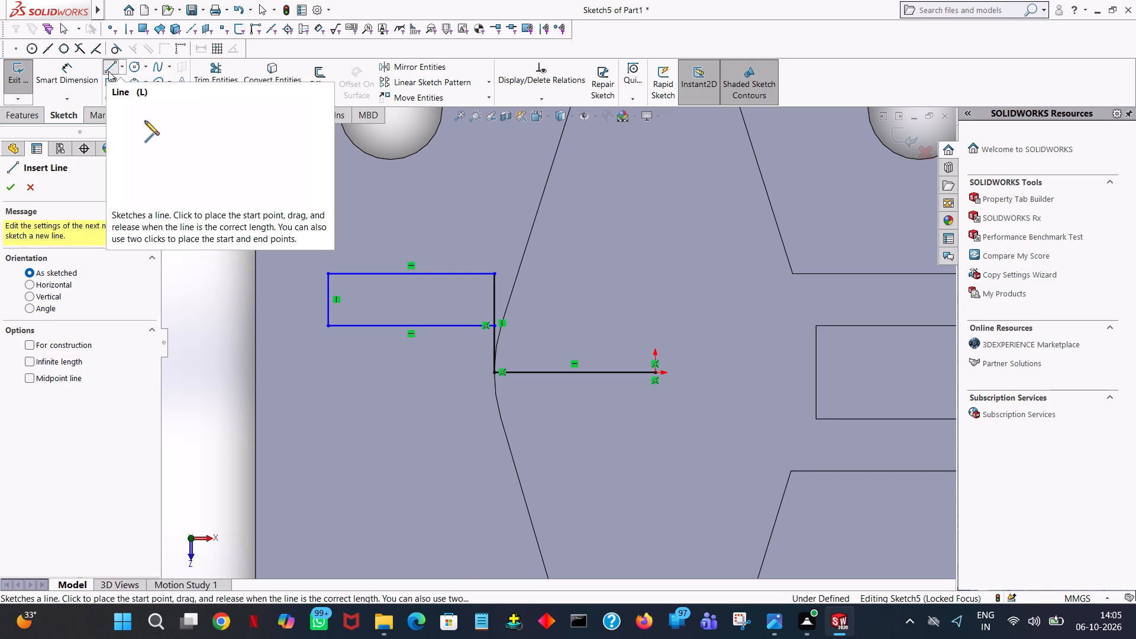
{"action": "left_click", "coordinate": [328, 325]}
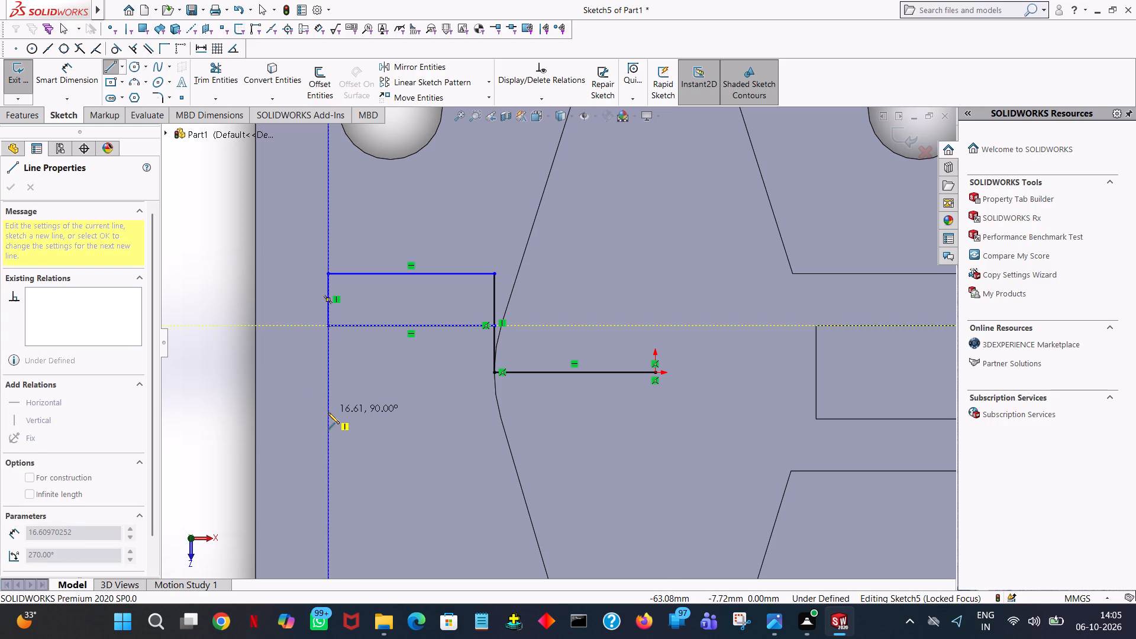
{"action": "left_click", "coordinate": [328, 412]}
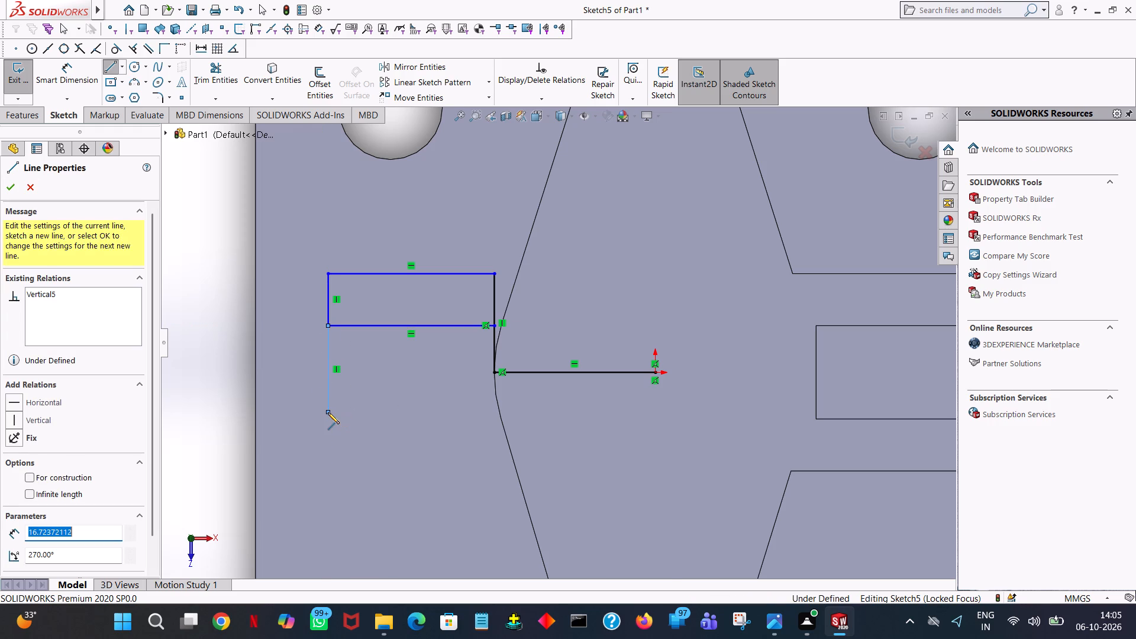
{"action": "type", "text": "18"}
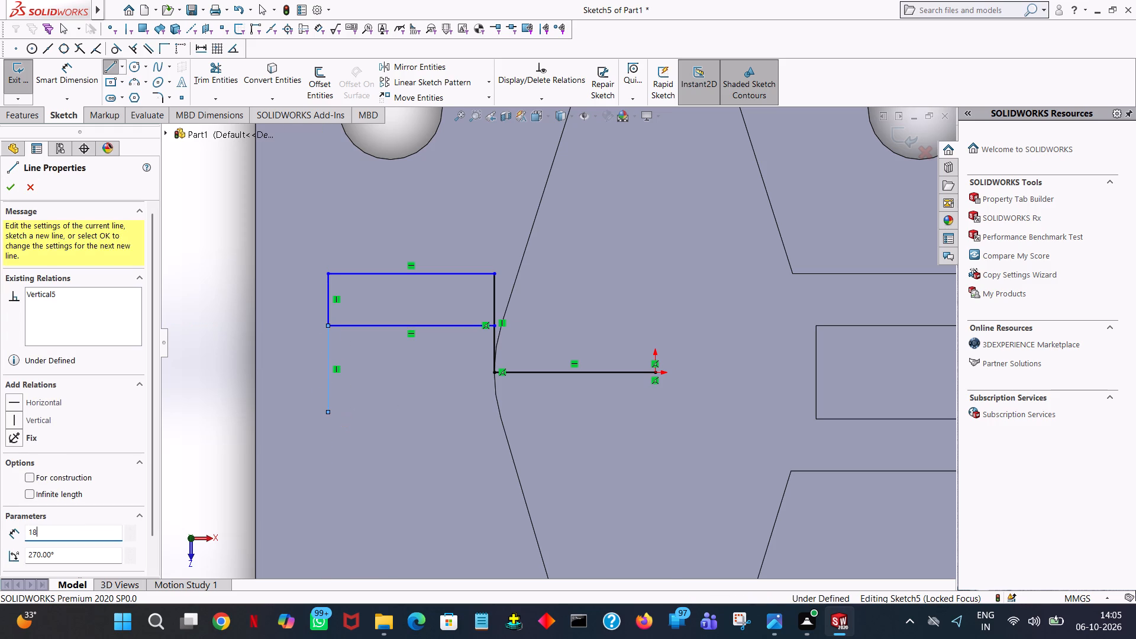
{"action": "key", "text": "Return"}
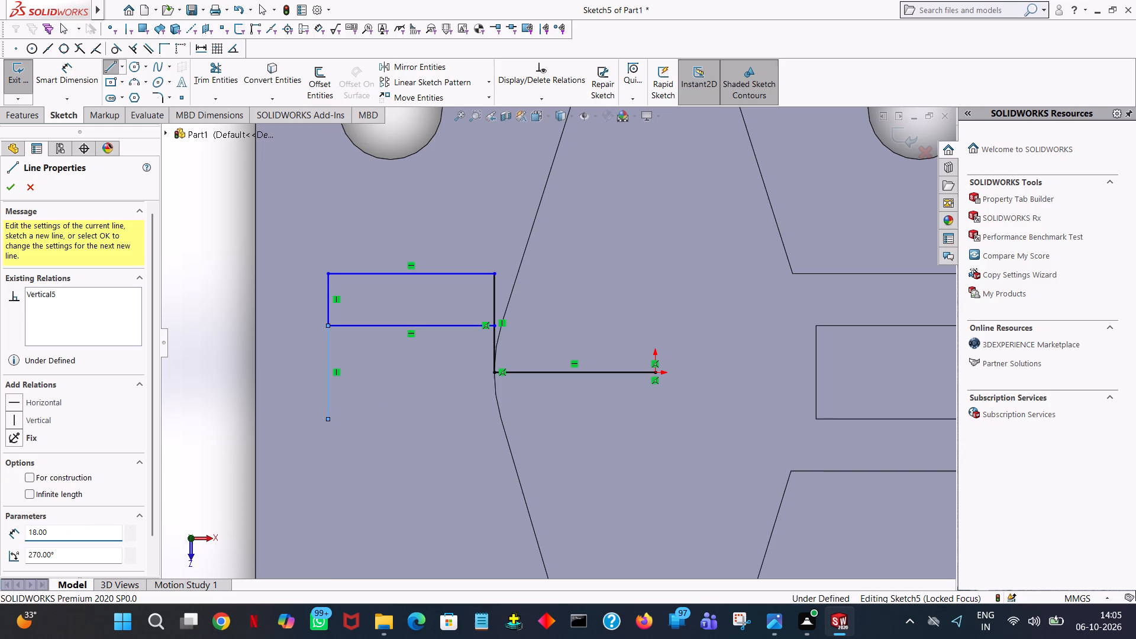
Draw the lower arm rectangle, 32 mm long and 10 mm wide, from the end of the 18 mm line.
{"action": "left_click", "coordinate": [495, 418]}
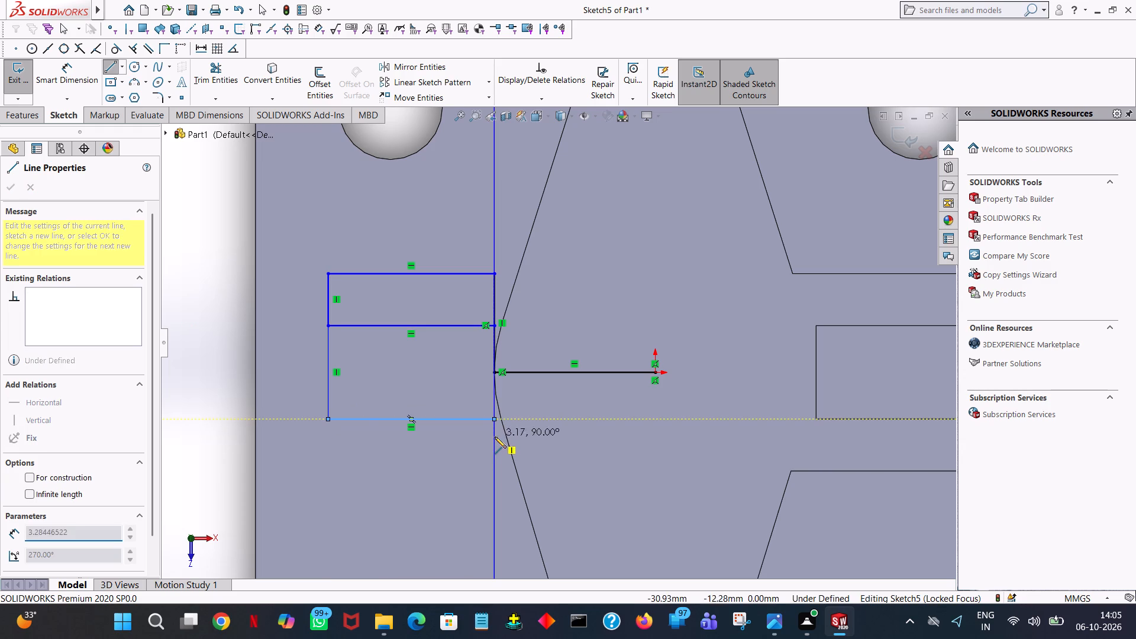
{"action": "left_click", "coordinate": [493, 469]}
{"action": "type", "text": "10"}
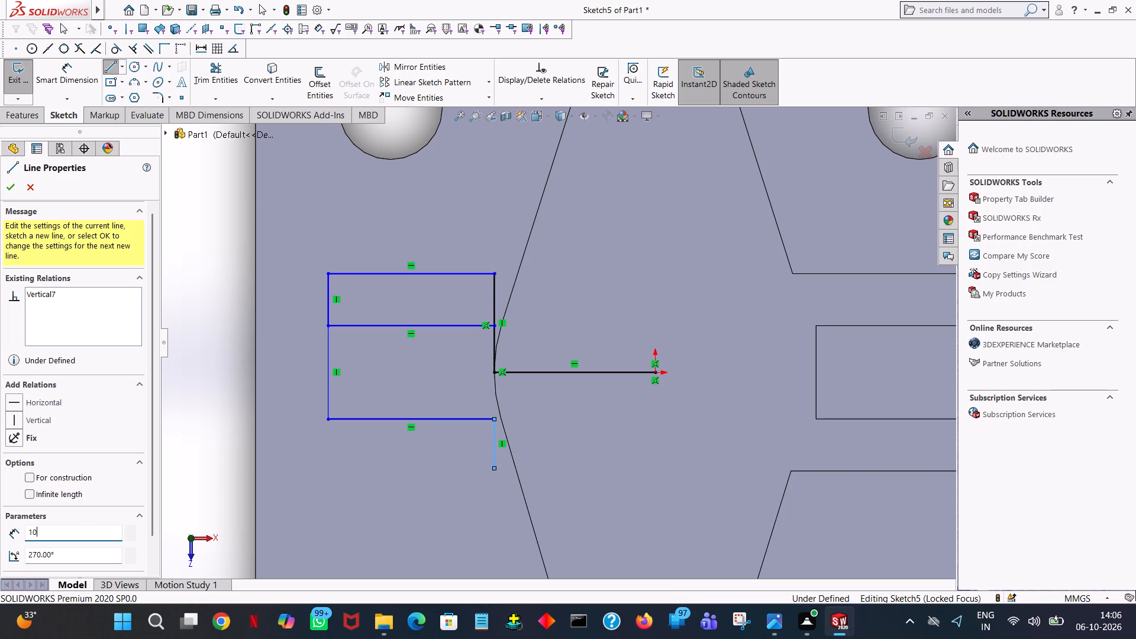
{"action": "key", "text": "Return"}
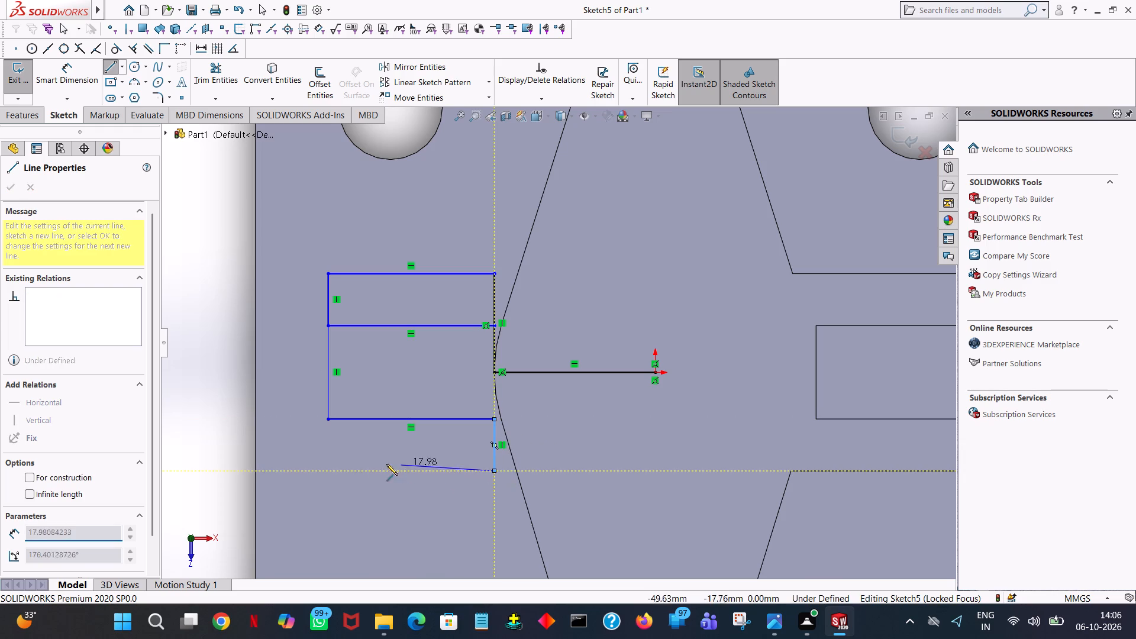
{"action": "left_click", "coordinate": [328, 469]}
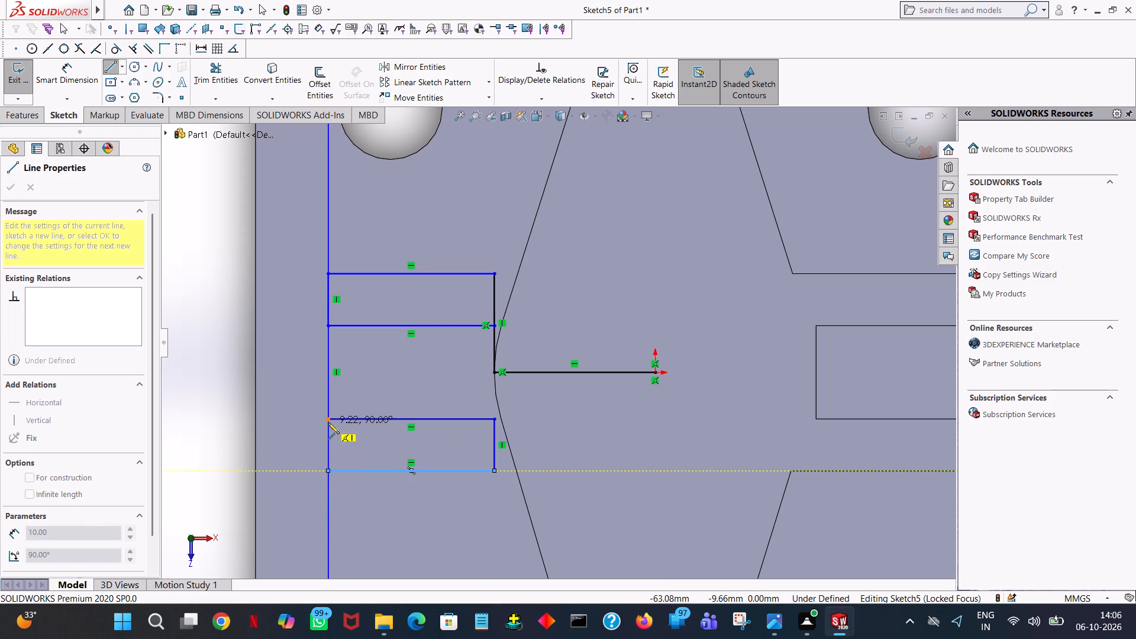
{"action": "left_click", "coordinate": [328, 422]}
{"action": "right_click", "coordinate": [328, 422]}
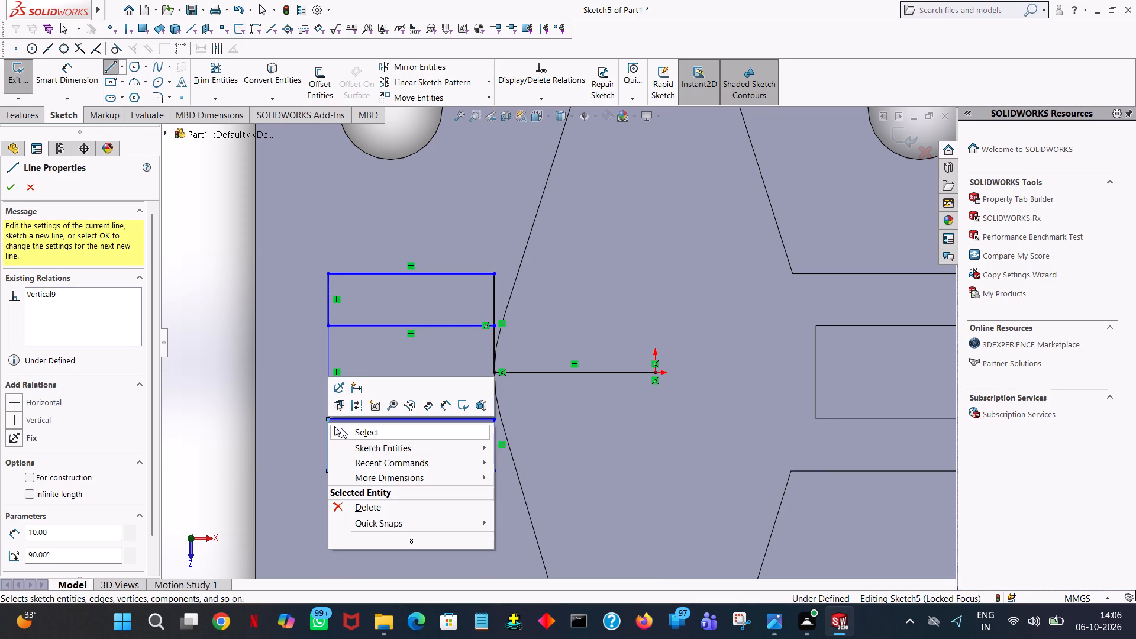
{"action": "left_click", "coordinate": [341, 428]}
Trim away the 18 mm vertical line between the outer ends of the two arm rectangles.
{"action": "left_click", "coordinate": [214, 69]}
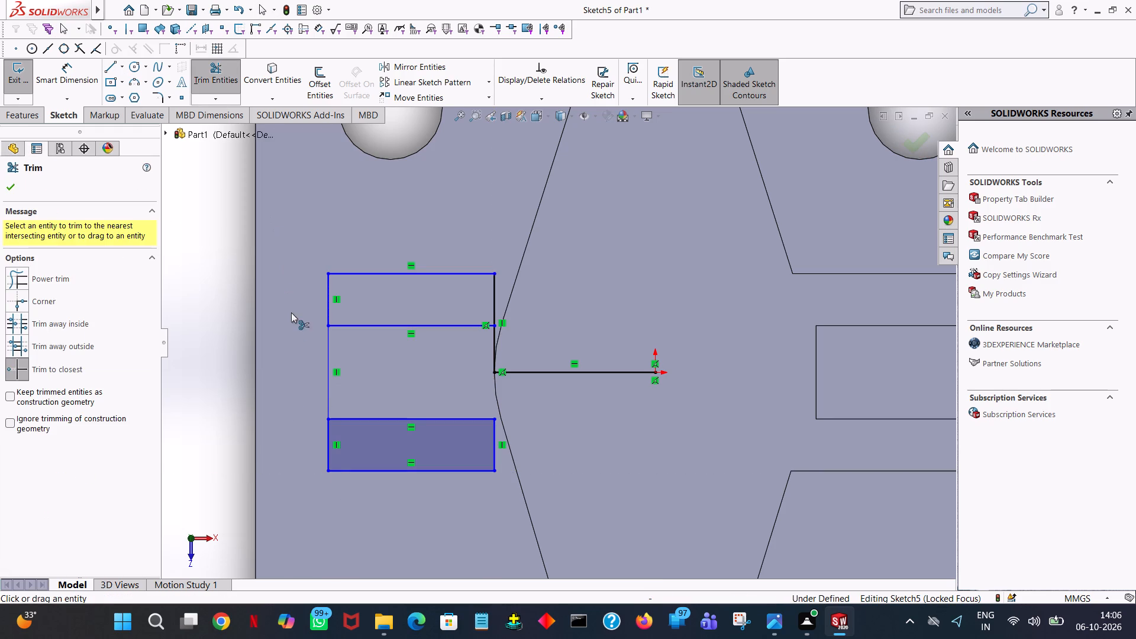
{"action": "left_click", "coordinate": [330, 396]}
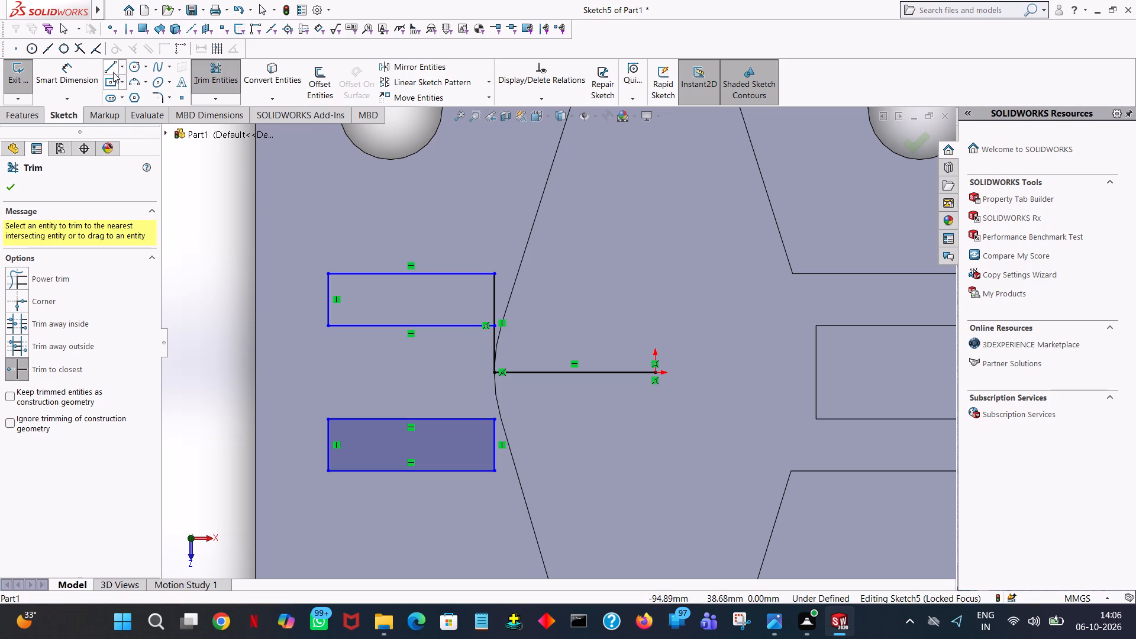
Draw a 9 mm vertical line from the horizontal line's end to the lower arm rectangle's inner upper corner.
{"action": "left_click", "coordinate": [115, 69]}
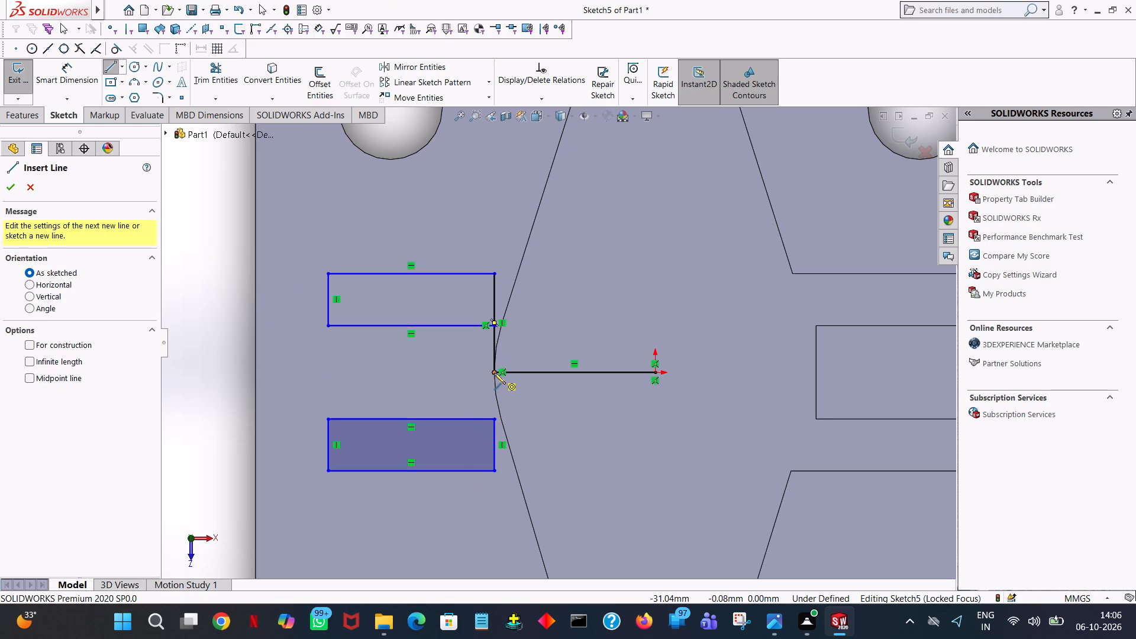
{"action": "scroll", "coordinate": [494, 373], "scroll_direction": "down", "scroll_amount": 5, "text": "ctrl"}
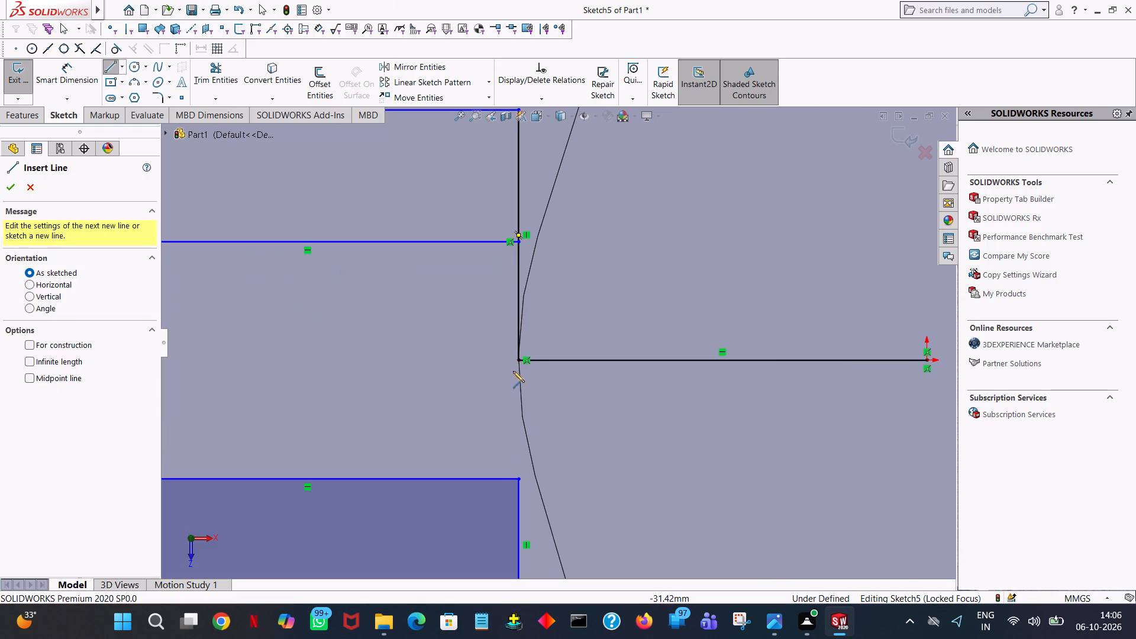
{"action": "left_click", "coordinate": [517, 359]}
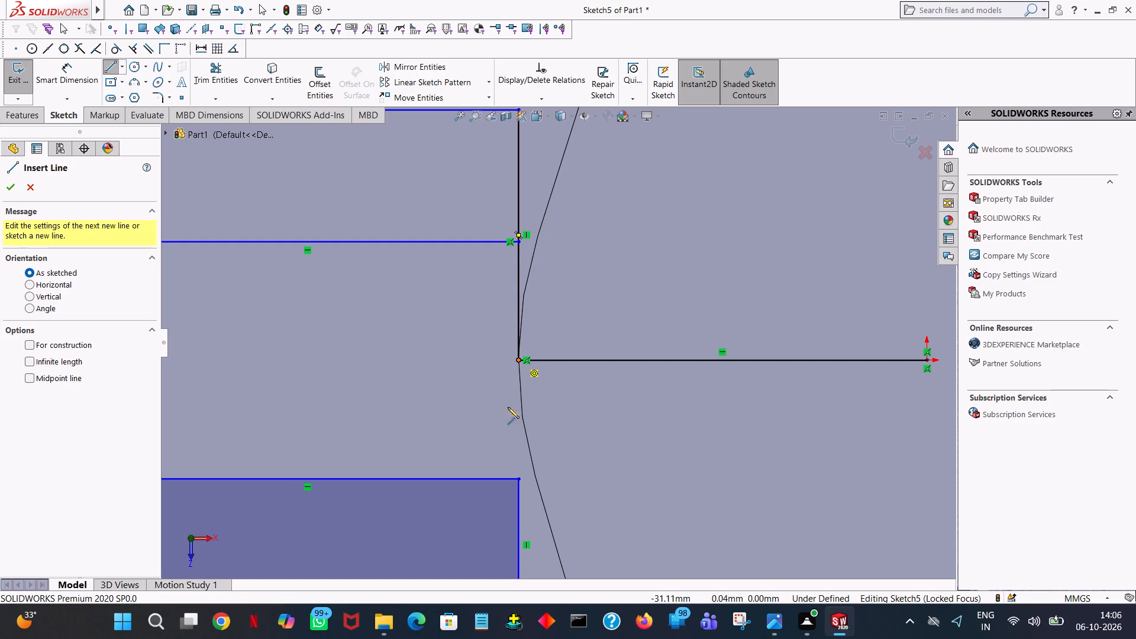
{"action": "left_click", "coordinate": [520, 479]}
{"action": "right_click", "coordinate": [520, 479]}
{"action": "left_click", "coordinate": [550, 486]}
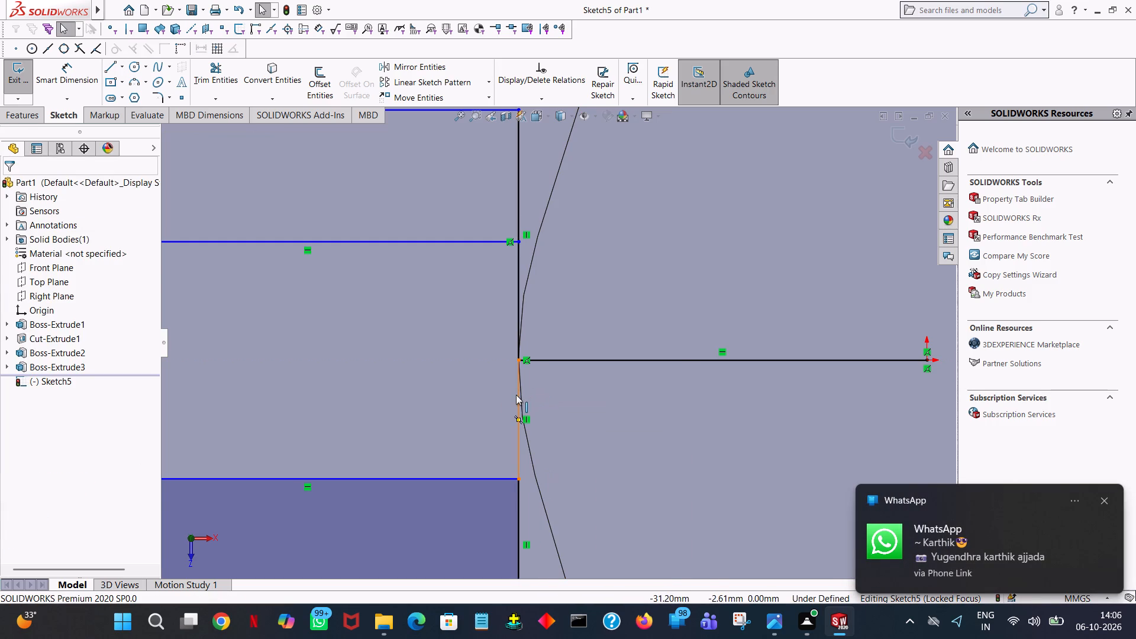
{"action": "scroll", "coordinate": [580, 424], "scroll_direction": "up", "scroll_amount": 2, "text": "ctrl"}
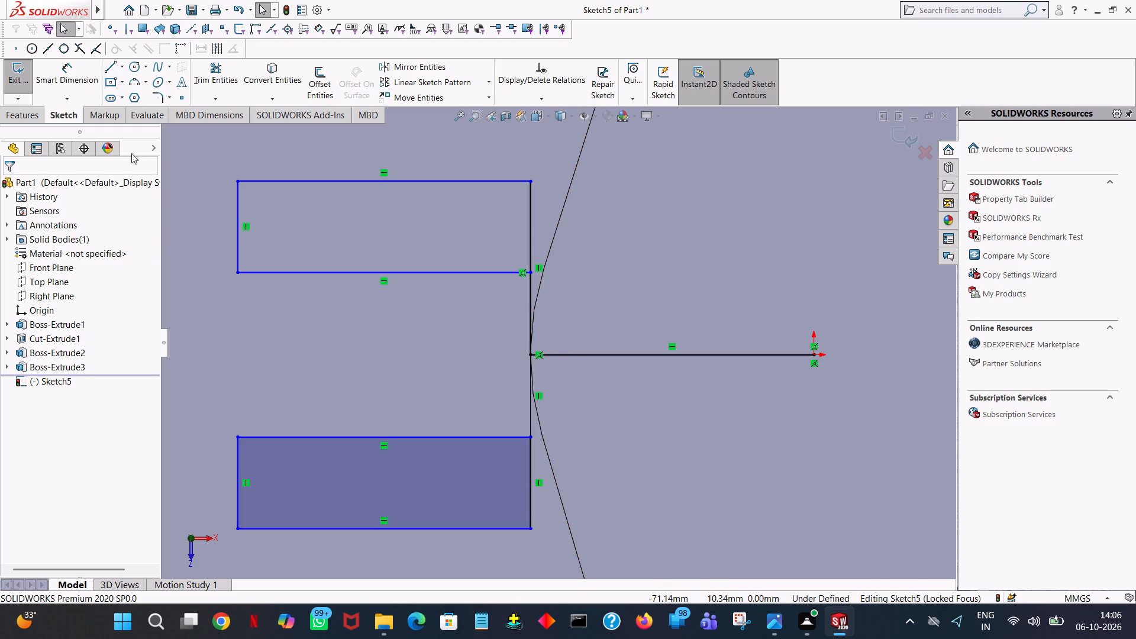
Examine the two arm rectangles and the vertical lines along their inner ends against the boss outline.
{"action": "left_click", "coordinate": [219, 146]}
{"action": "left_click", "coordinate": [219, 146]}
{"action": "left_click", "coordinate": [683, 220]}
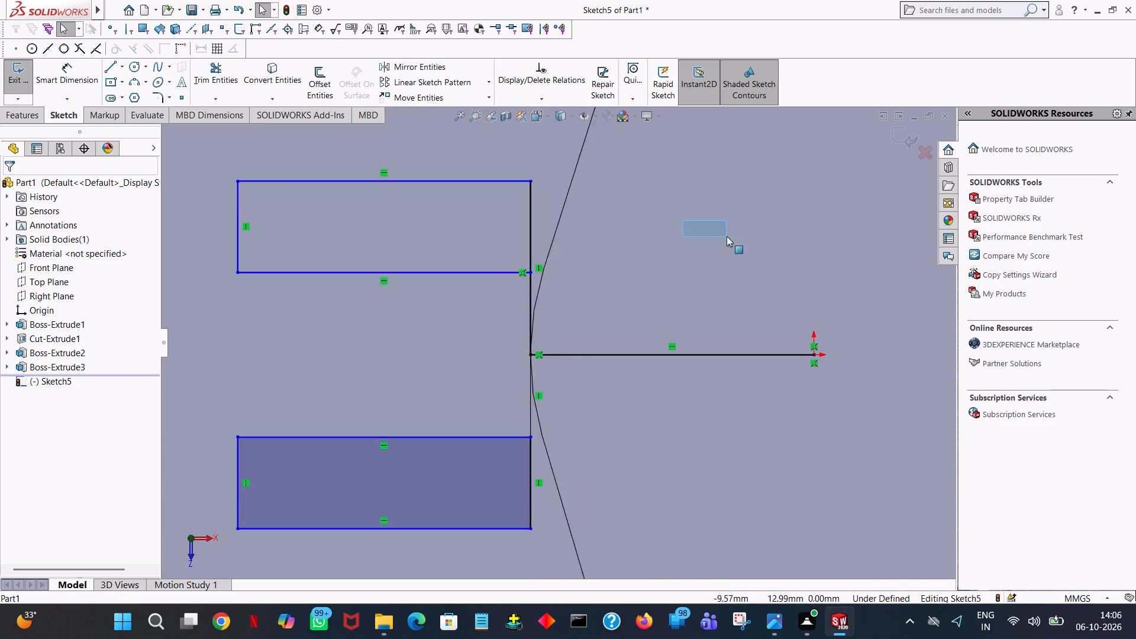
{"action": "left_click", "coordinate": [727, 236]}
{"action": "scroll", "coordinate": [727, 236], "scroll_direction": "down", "scroll_amount": 2, "text": "ctrl"}
{"action": "scroll", "coordinate": [727, 236], "scroll_direction": "up", "scroll_amount": 8, "text": "ctrl"}
{"action": "left_click", "coordinate": [276, 180]}
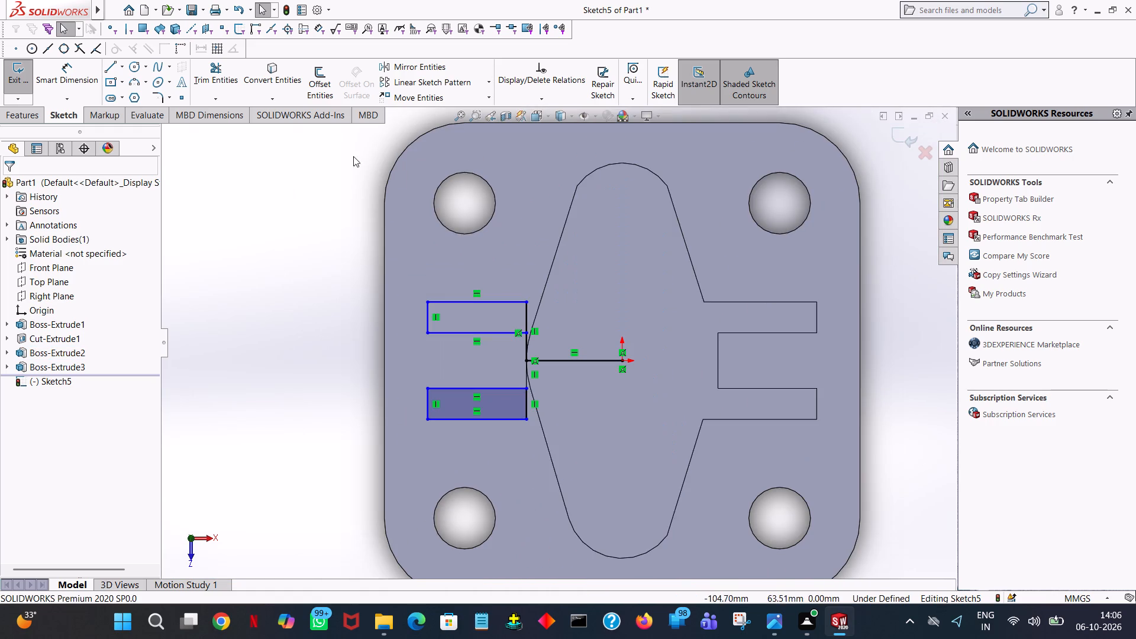
{"action": "scroll", "coordinate": [568, 457], "scroll_direction": "down", "scroll_amount": 3, "text": "ctrl"}
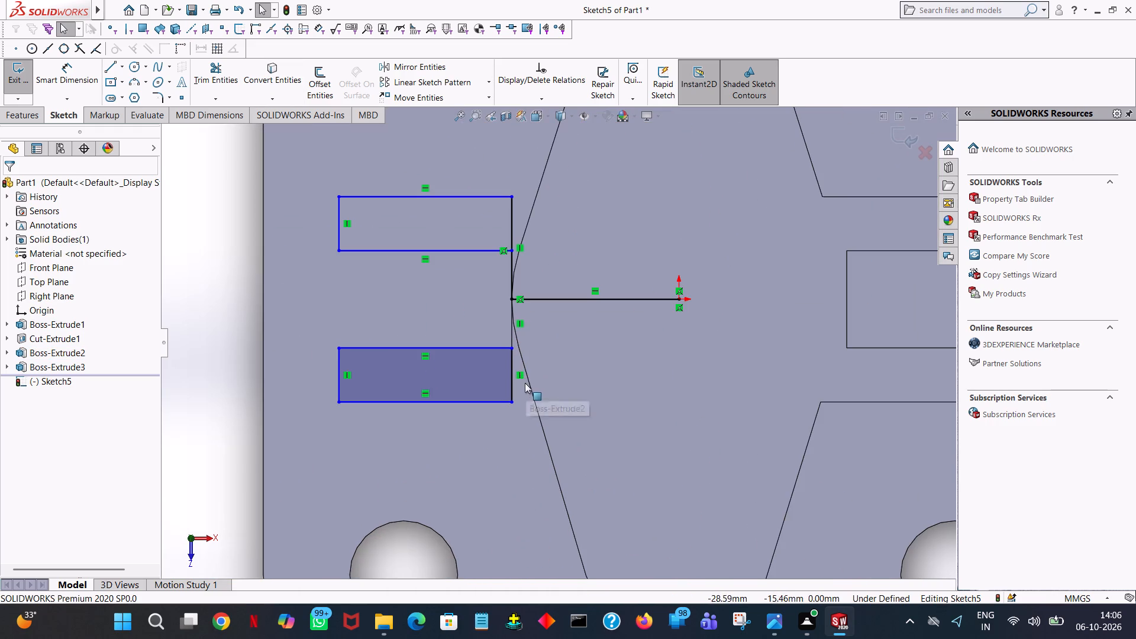
{"action": "left_click", "coordinate": [510, 363]}
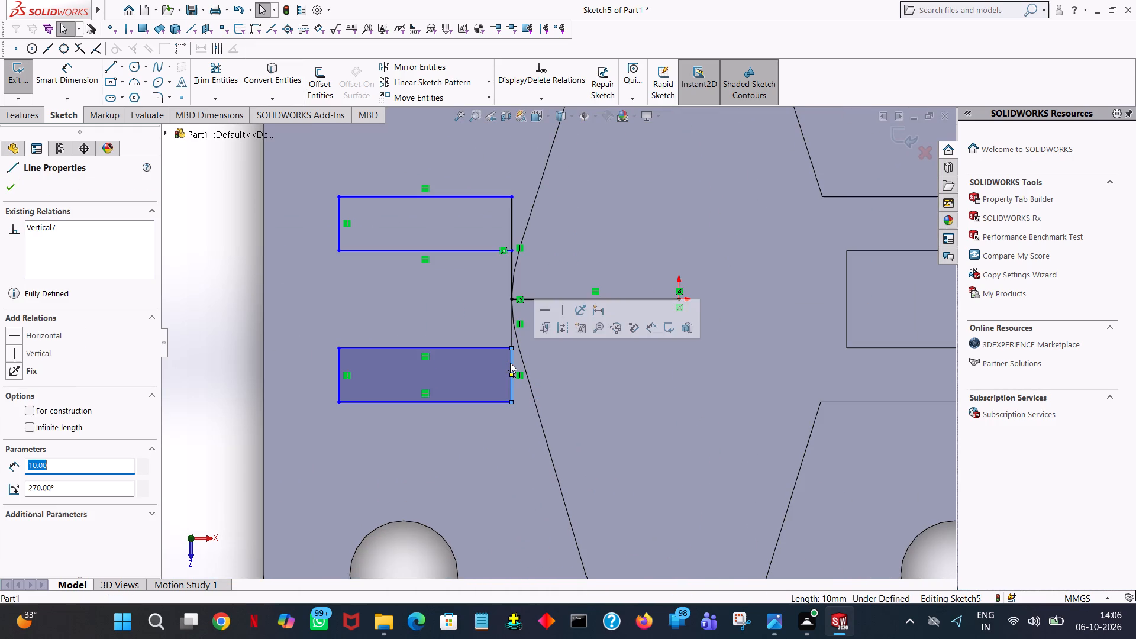
{"action": "left_click", "coordinate": [514, 328]}
{"action": "left_click", "coordinate": [511, 274]}
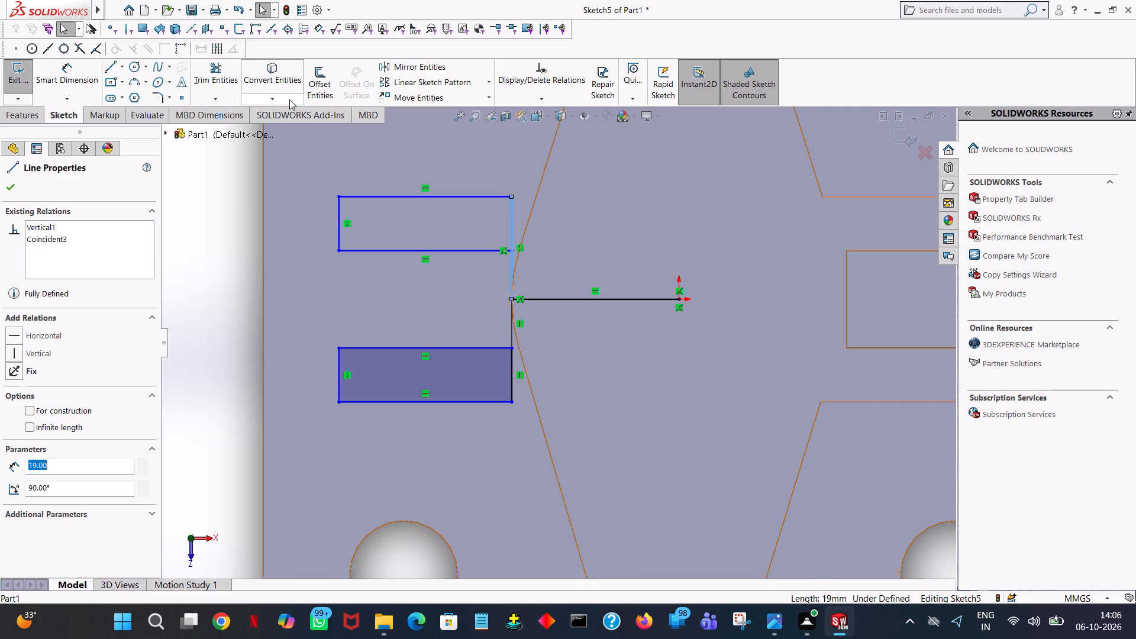
Trim away the 31 mm horizontal line between the origin and the boss's curved edge.
{"action": "left_click", "coordinate": [131, 61]}
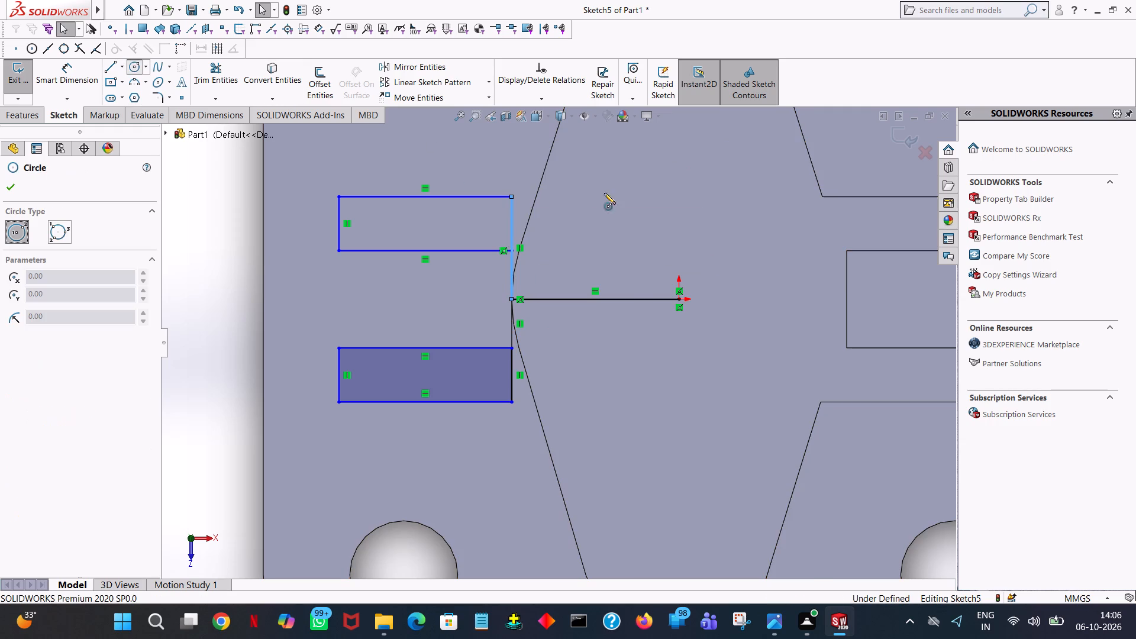
{"action": "left_click", "coordinate": [204, 80]}
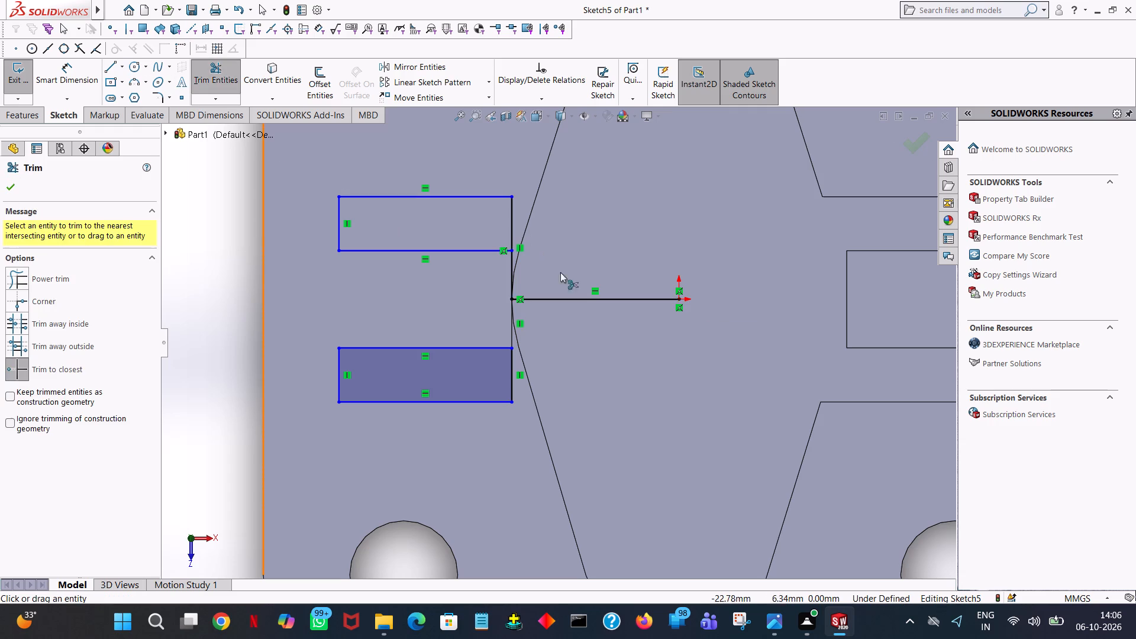
{"action": "left_click", "coordinate": [586, 297]}
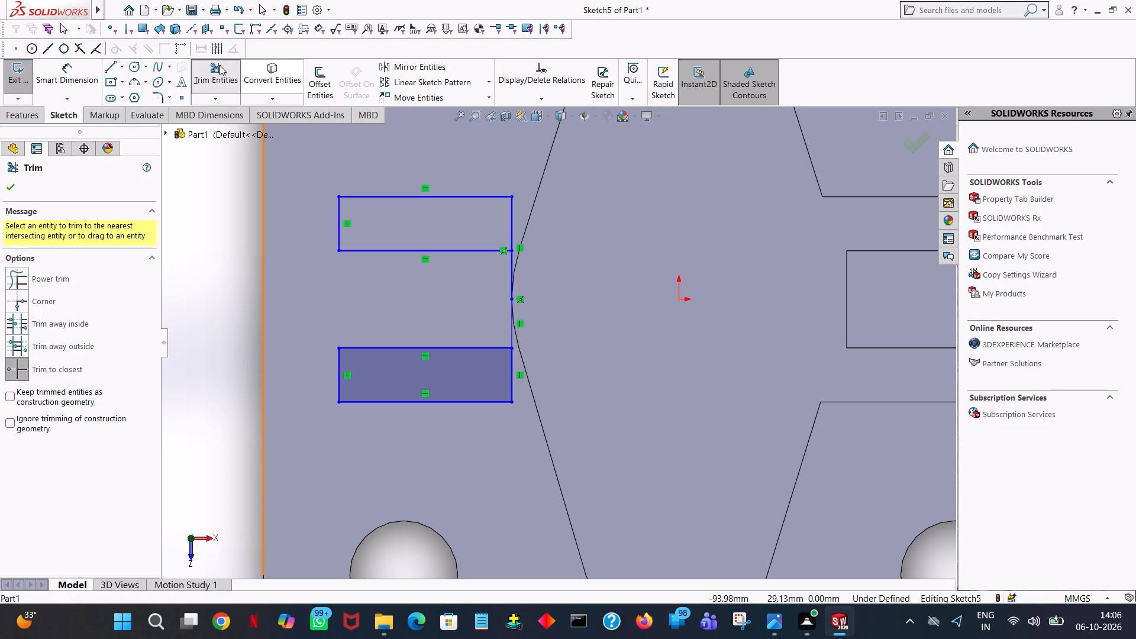
Draw a 31 mm radius circle centred on the origin, reaching the vertical line at the arms' inner ends.
{"action": "left_click", "coordinate": [137, 67]}
{"action": "left_click", "coordinate": [682, 299]}
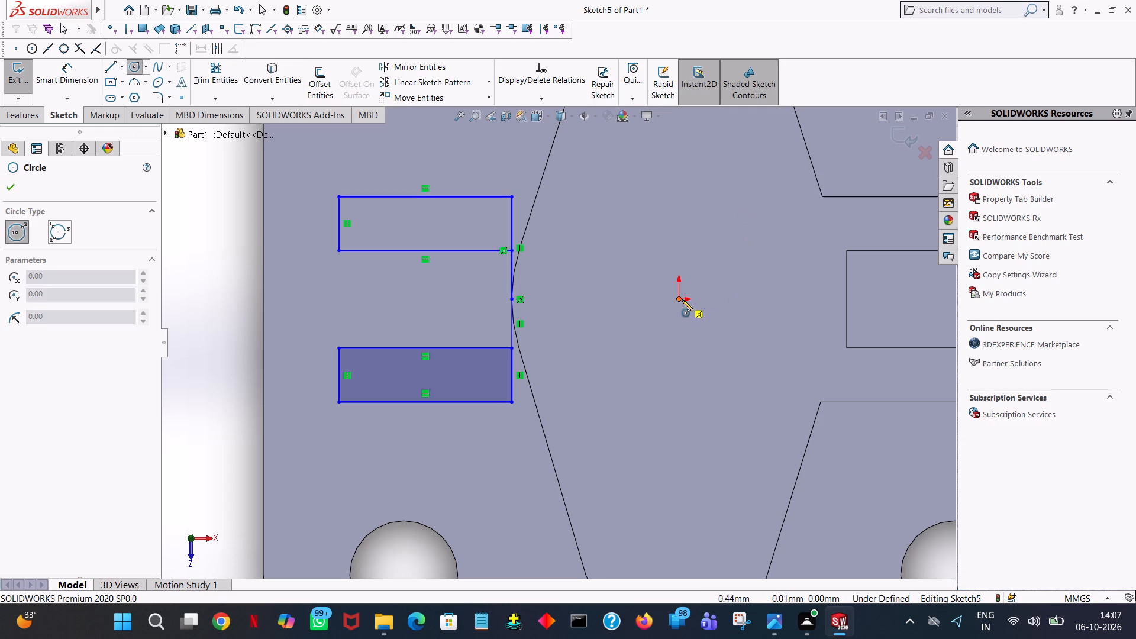
{"action": "double_click", "coordinate": [512, 292]}
{"action": "right_click", "coordinate": [512, 292]}
{"action": "left_click", "coordinate": [561, 306]}
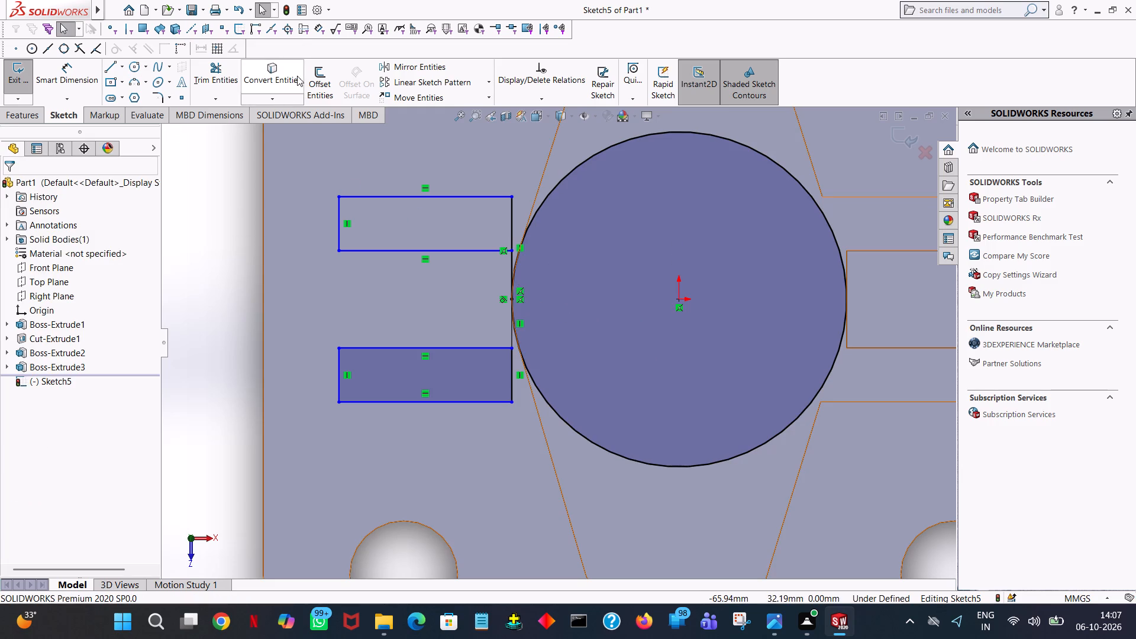
Extend the upper arm's top edge and the lower arm's bottom edge to meet the circle.
{"action": "left_click", "coordinate": [211, 98]}
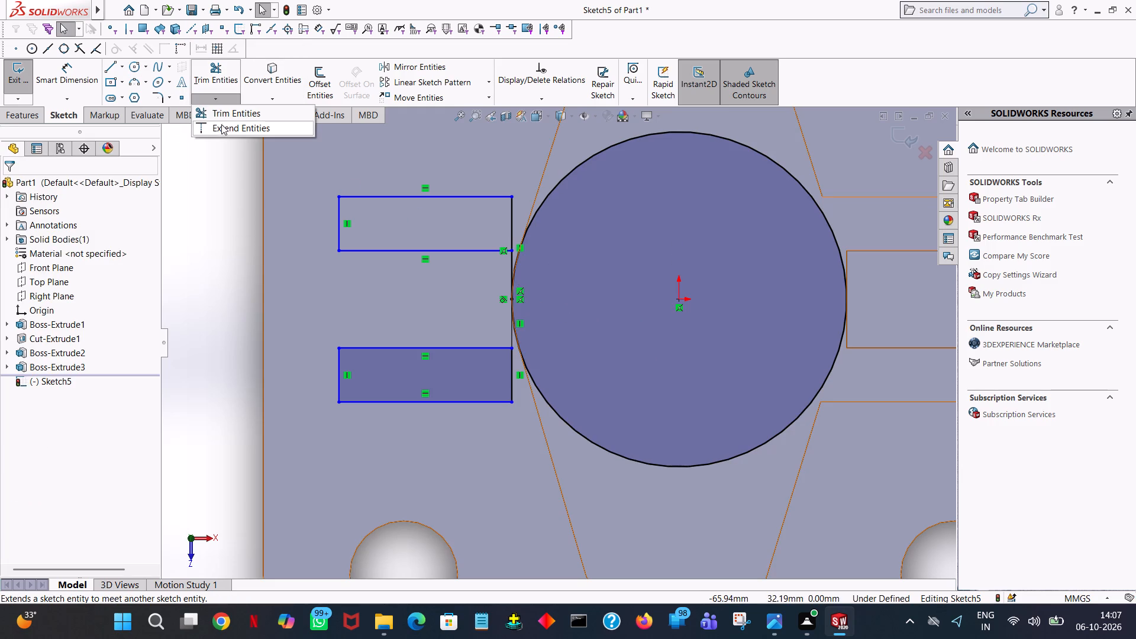
{"action": "left_click", "coordinate": [221, 125]}
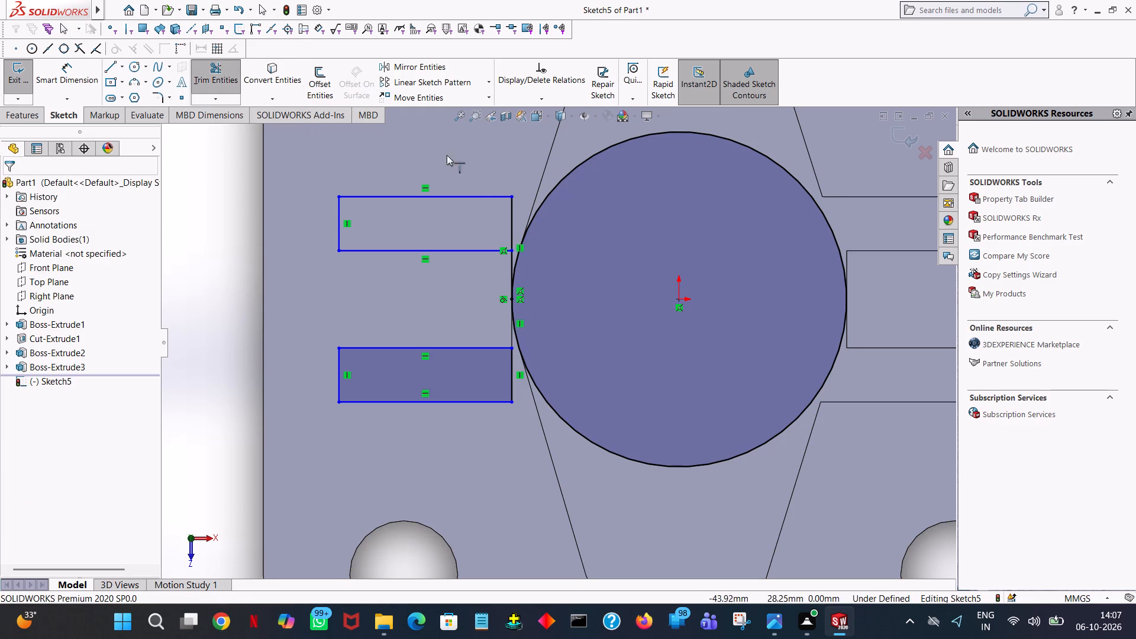
{"action": "left_click", "coordinate": [473, 197]}
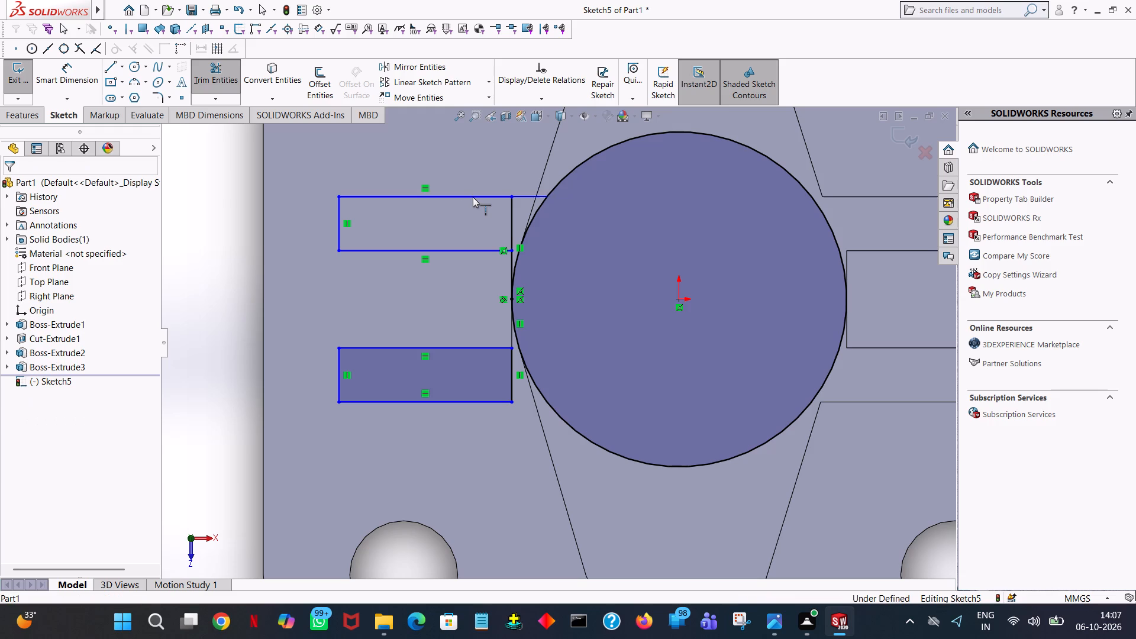
{"action": "left_click", "coordinate": [490, 403]}
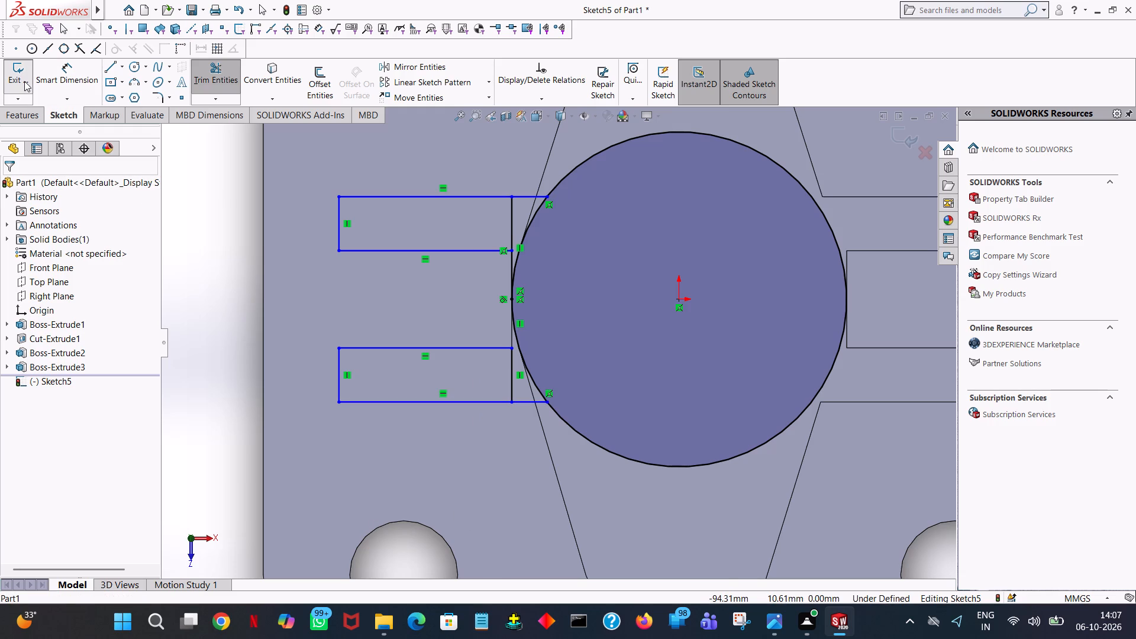
Trim the circle down to the arc joining the two arms and remove the vertical lines closing the arms' inner ends.
{"action": "left_click", "coordinate": [207, 93]}
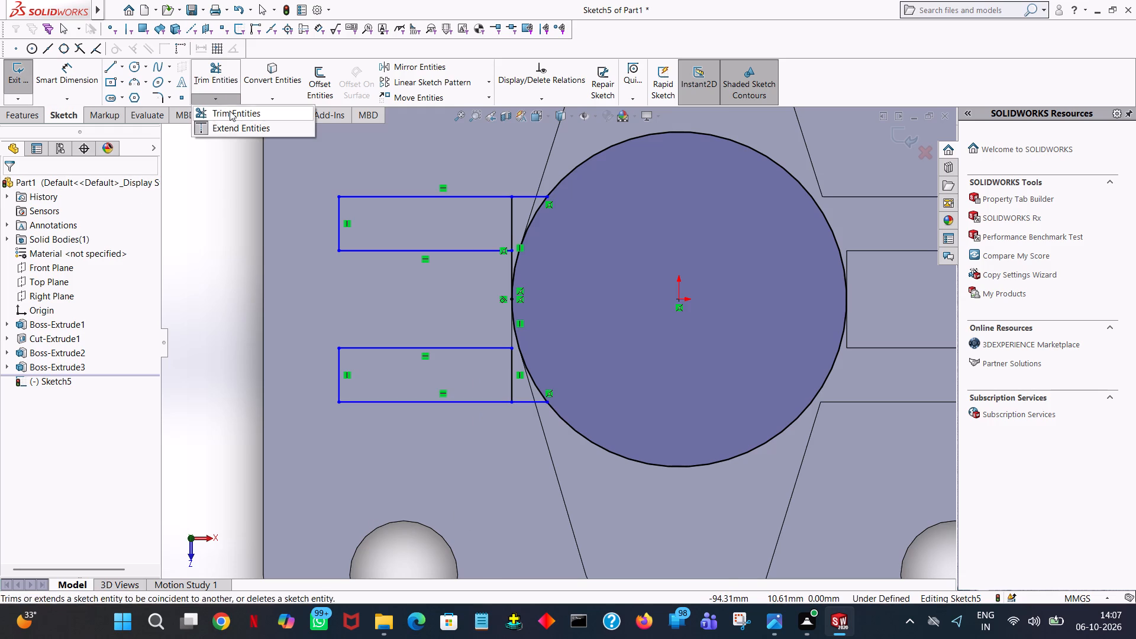
{"action": "left_click", "coordinate": [231, 130]}
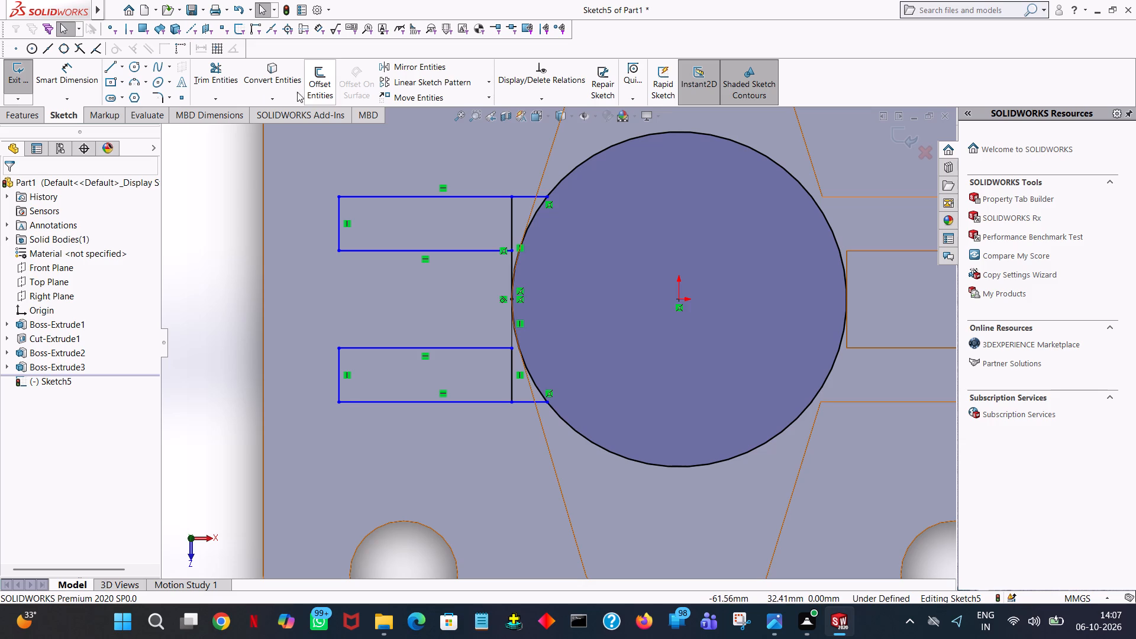
{"action": "left_click", "coordinate": [223, 72]}
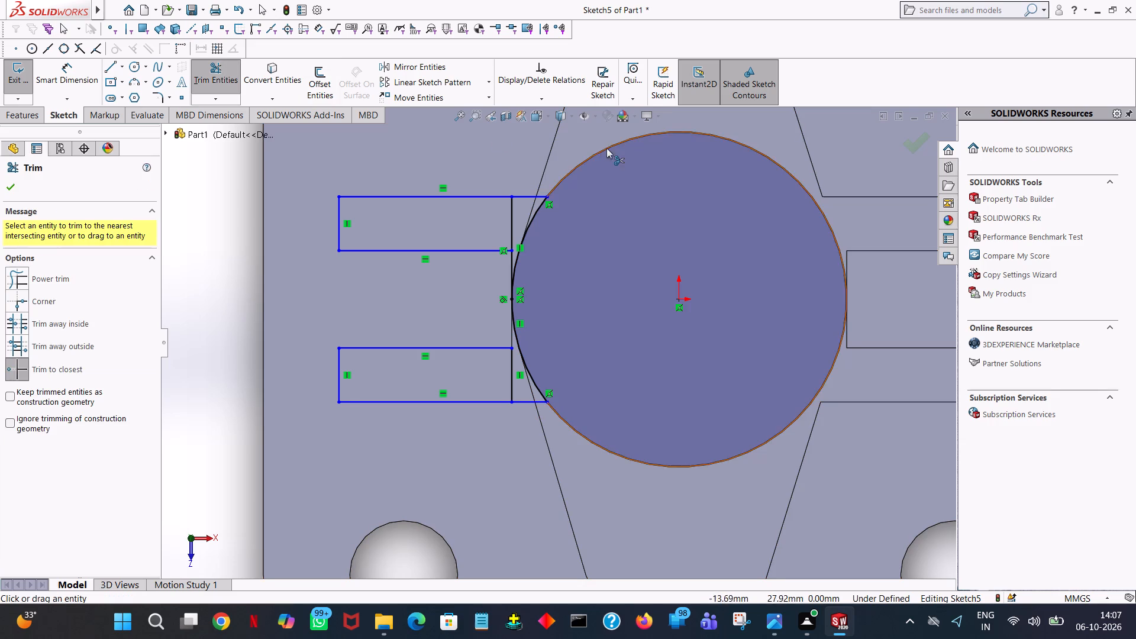
{"action": "left_click", "coordinate": [635, 137]}
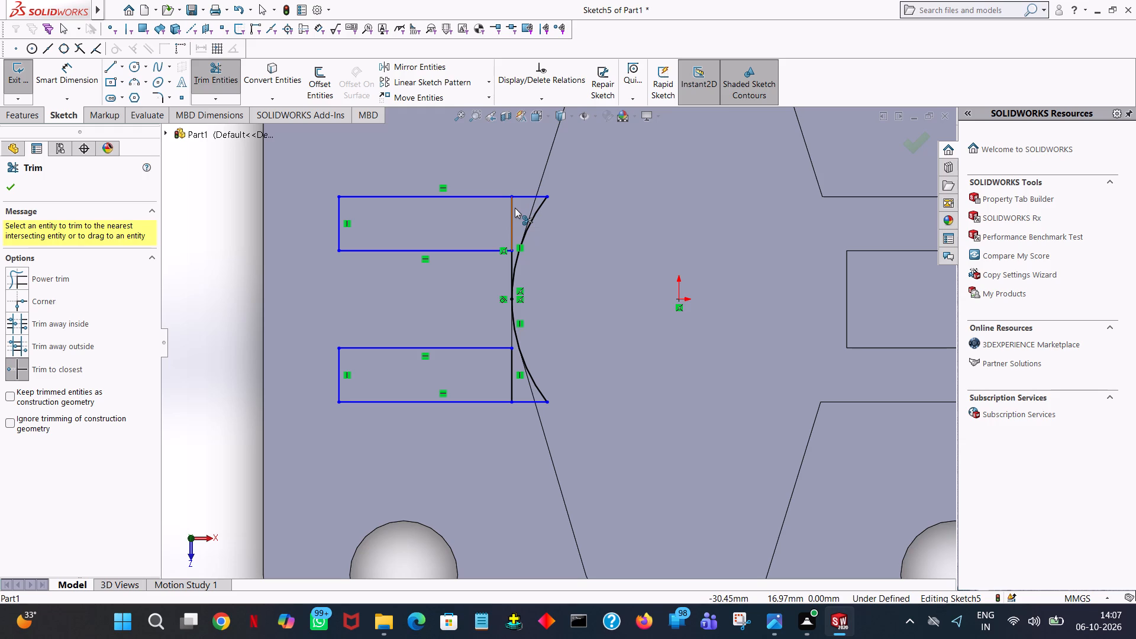
{"action": "left_click", "coordinate": [515, 208]}
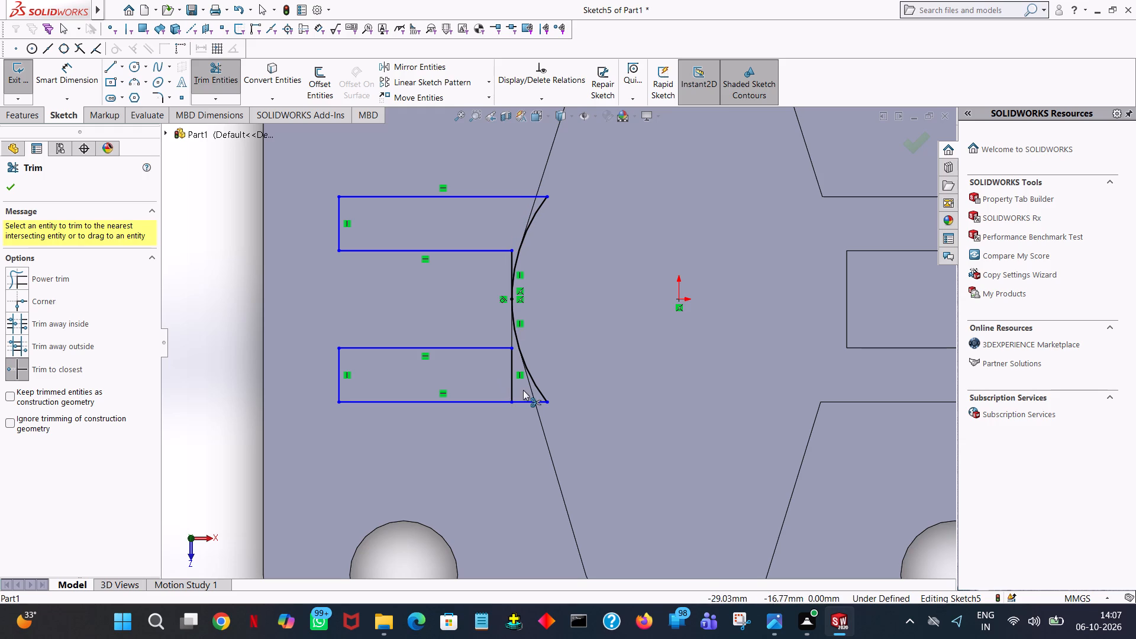
{"action": "left_click", "coordinate": [509, 387]}
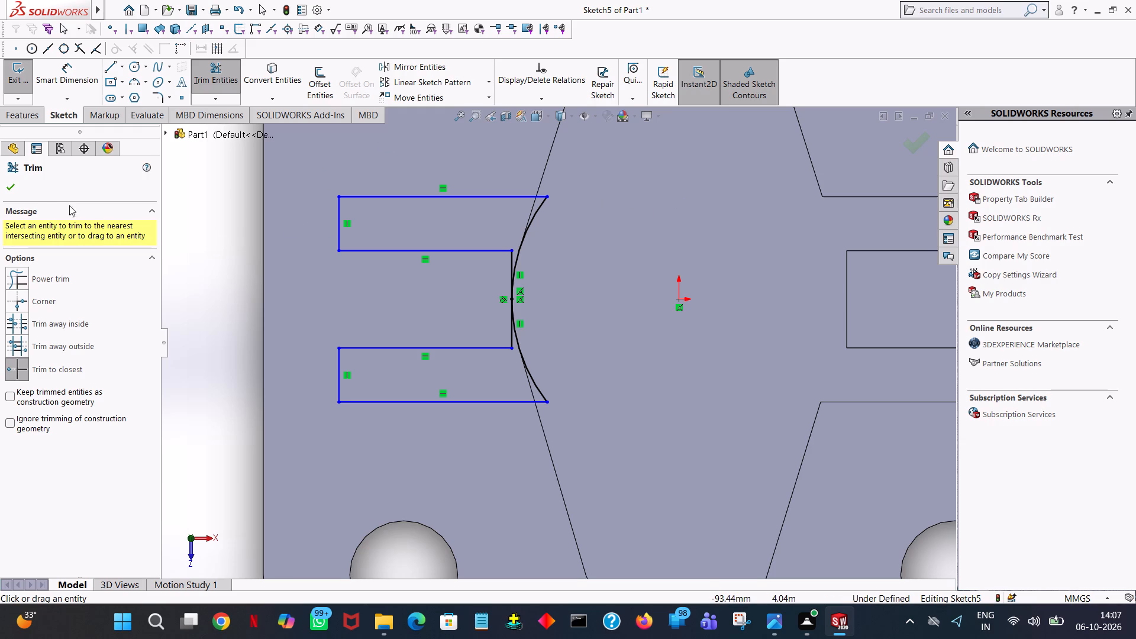
{"action": "left_click", "coordinate": [5, 186]}
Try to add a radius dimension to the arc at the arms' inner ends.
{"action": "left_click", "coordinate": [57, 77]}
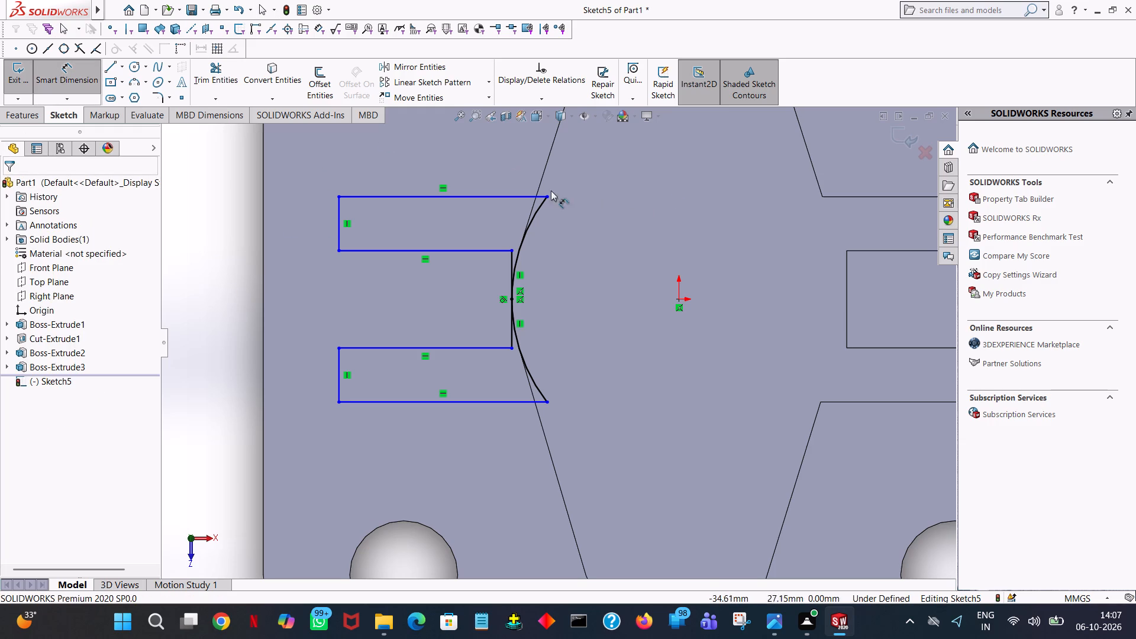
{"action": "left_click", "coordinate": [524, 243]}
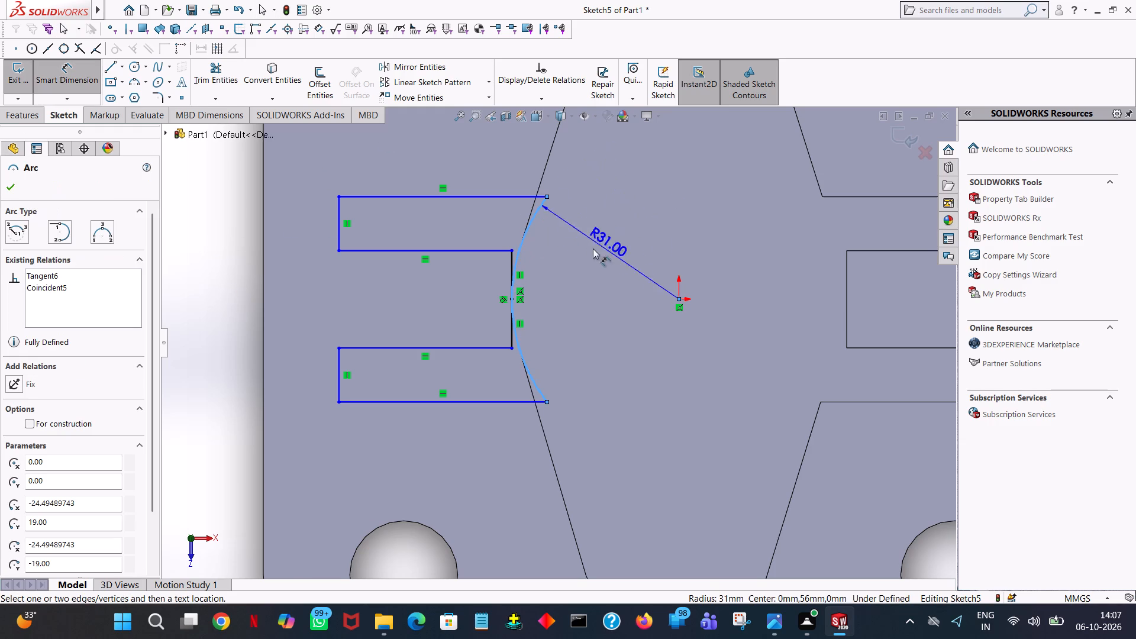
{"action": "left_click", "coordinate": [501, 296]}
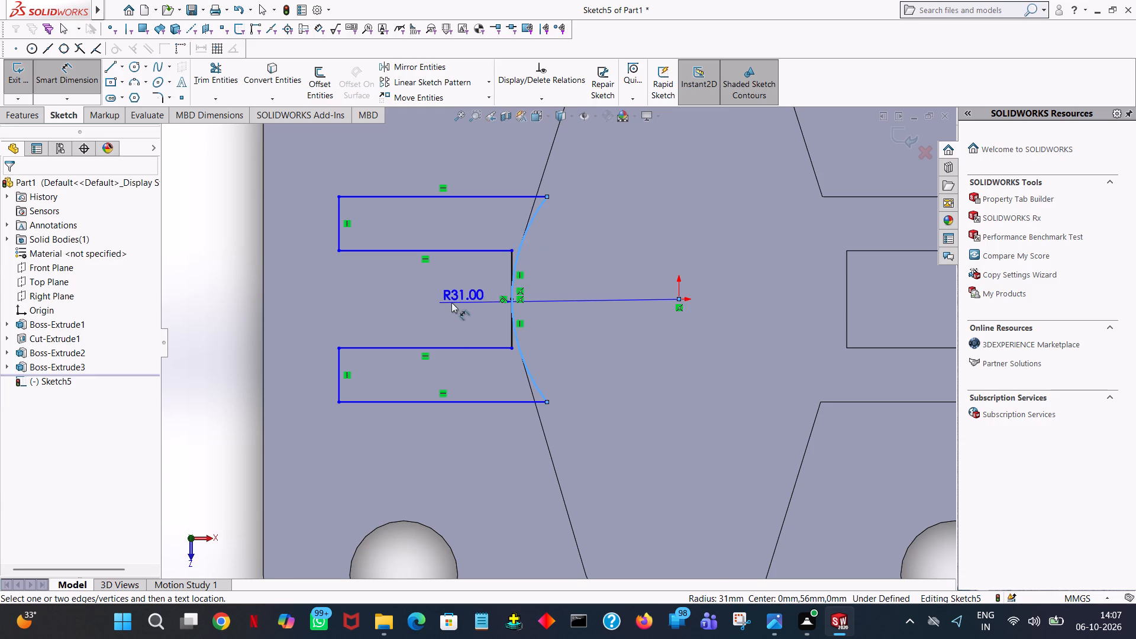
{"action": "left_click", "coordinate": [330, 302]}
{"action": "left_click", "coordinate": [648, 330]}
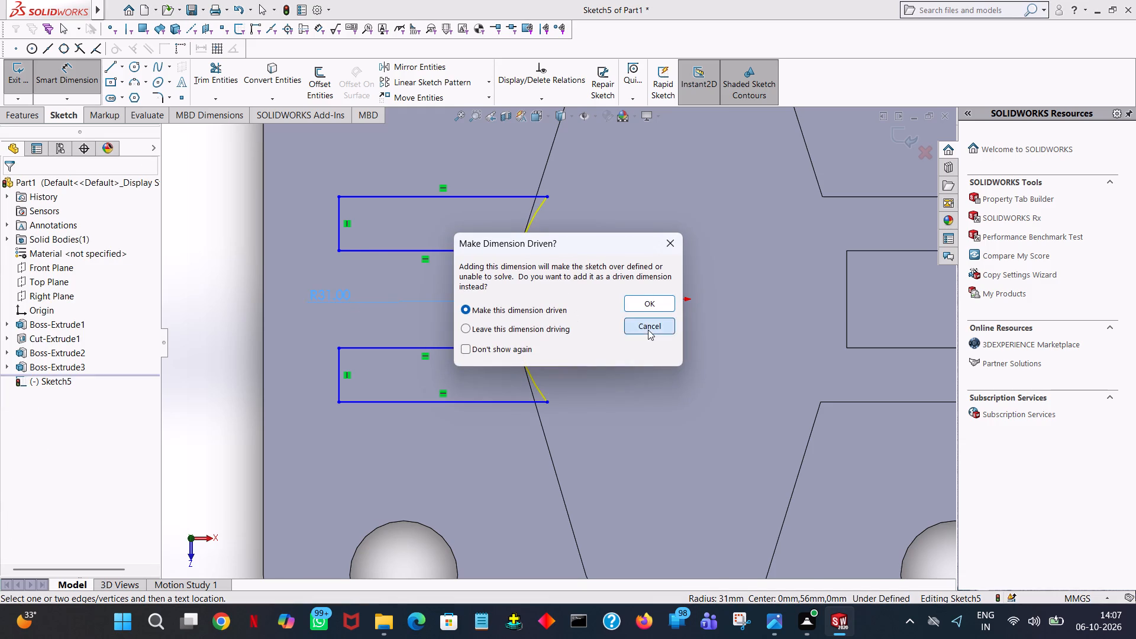
Dimension the lower arm's bottom edge and the upper arm's top edge each 19 mm from the horizontal centre level.
{"action": "left_click", "coordinate": [432, 404]}
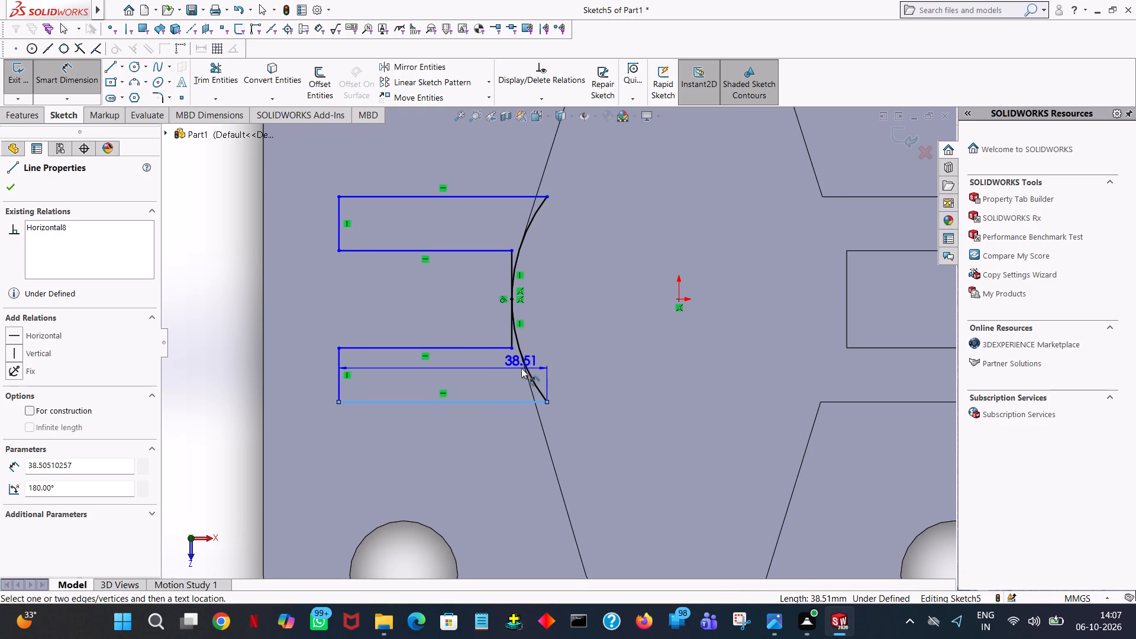
{"action": "left_click", "coordinate": [530, 369]}
{"action": "left_click", "coordinate": [660, 357]}
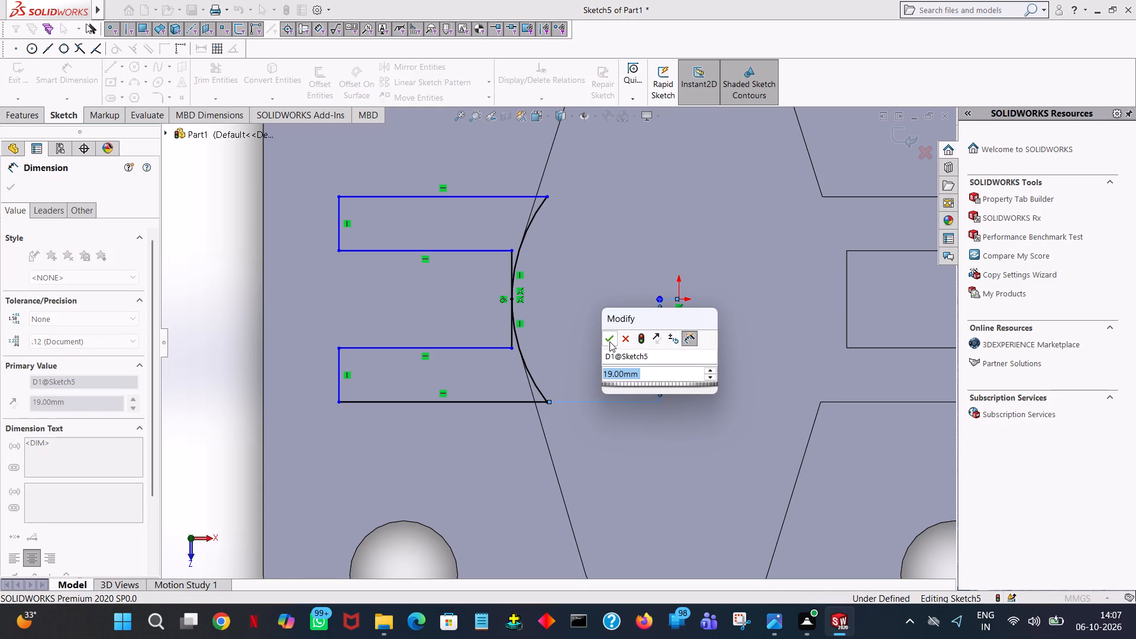
{"action": "left_click", "coordinate": [609, 341]}
{"action": "left_click", "coordinate": [612, 247]}
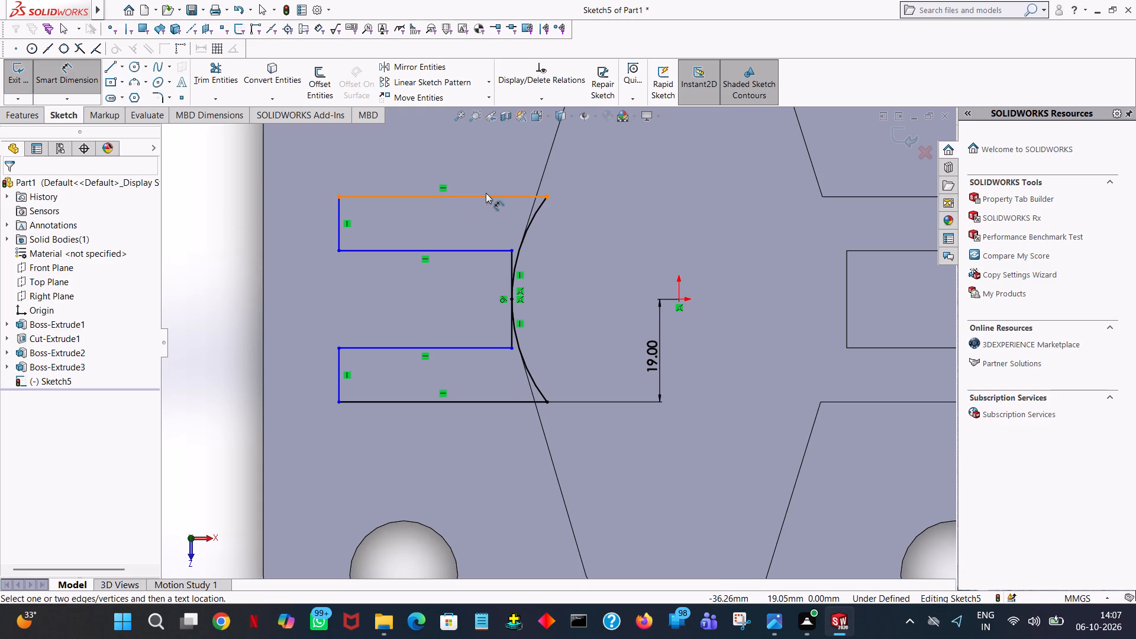
{"action": "left_click", "coordinate": [484, 198]}
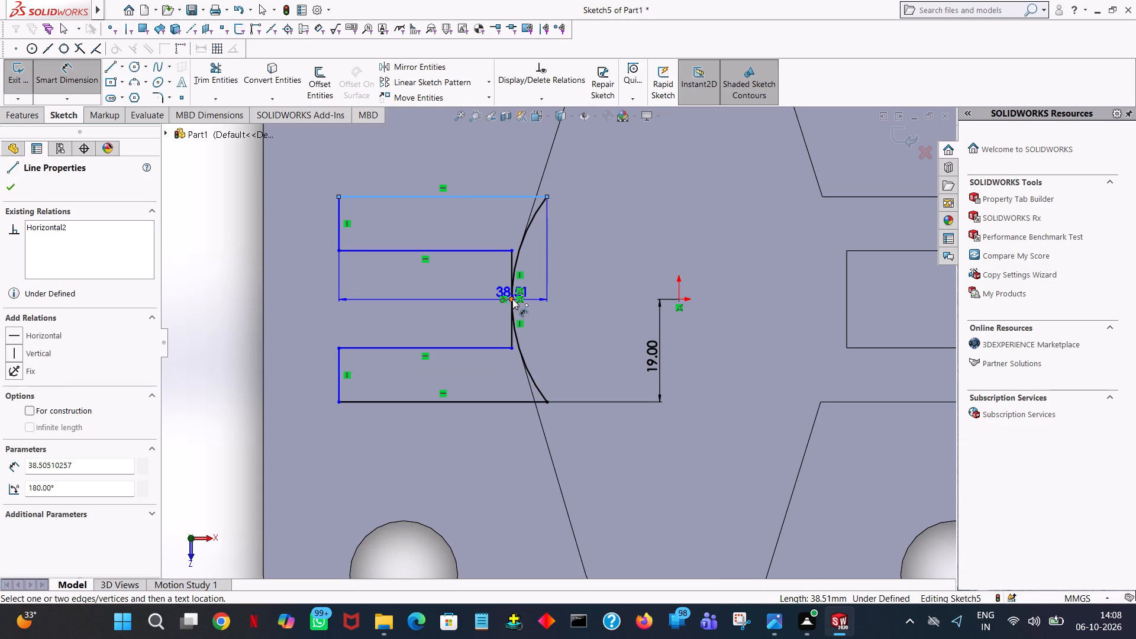
{"action": "left_click", "coordinate": [512, 299]}
{"action": "left_click", "coordinate": [715, 284]}
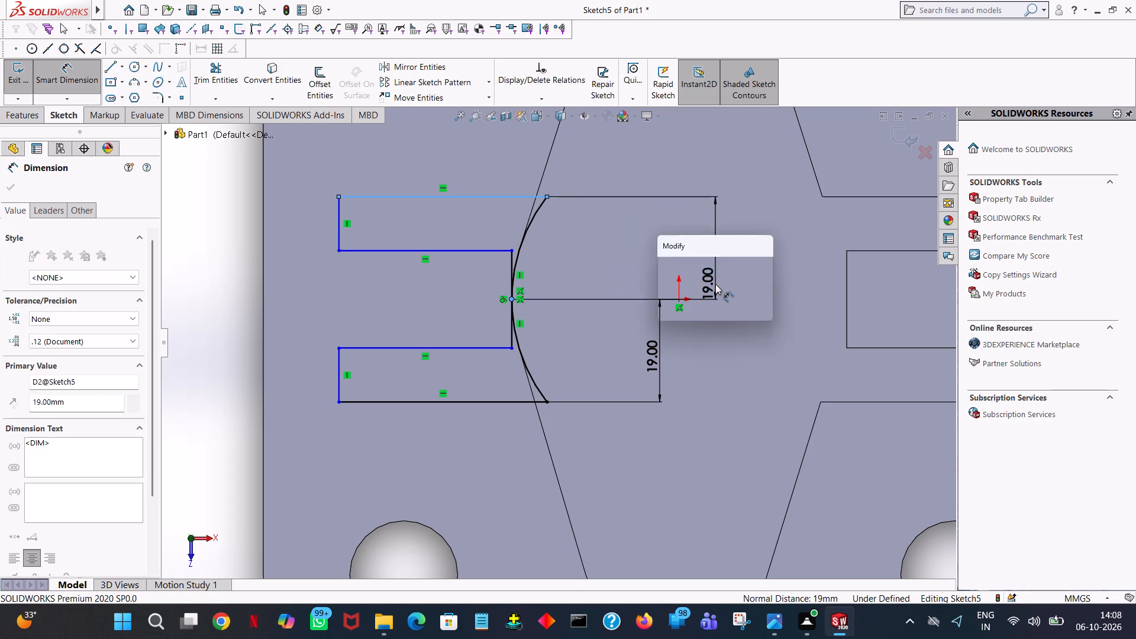
{"action": "left_click", "coordinate": [665, 262]}
{"action": "left_click", "coordinate": [444, 169]}
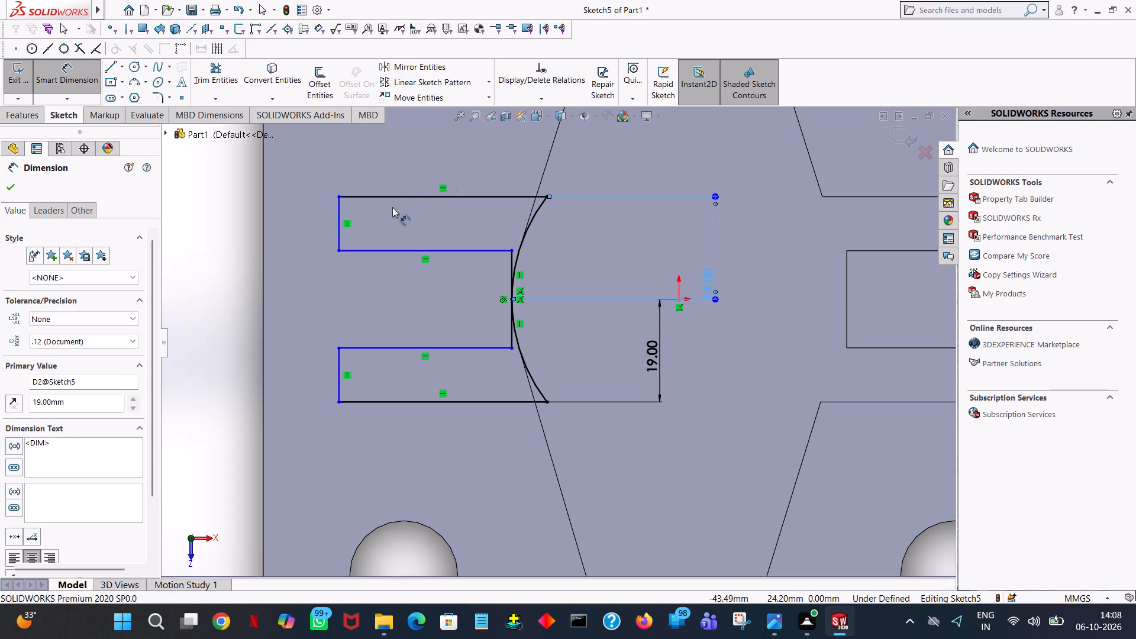
Dimension the outer ends of both arms 14 mm from the plate's adjacent side edge.
{"action": "left_click", "coordinate": [338, 240]}
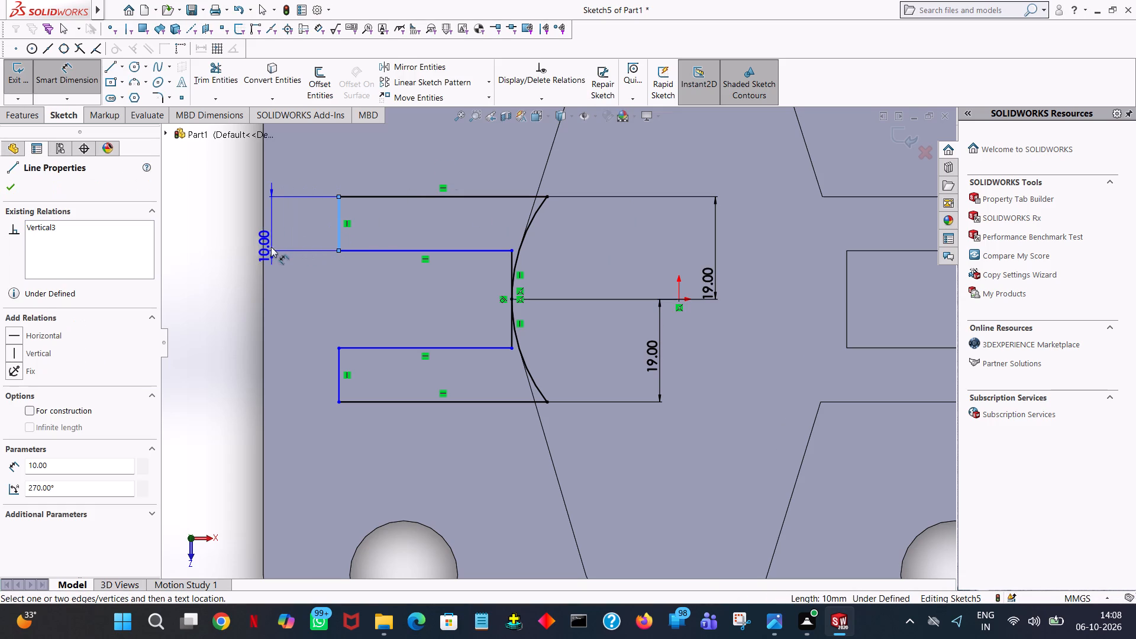
{"action": "left_click", "coordinate": [263, 247]}
{"action": "left_click", "coordinate": [238, 244]}
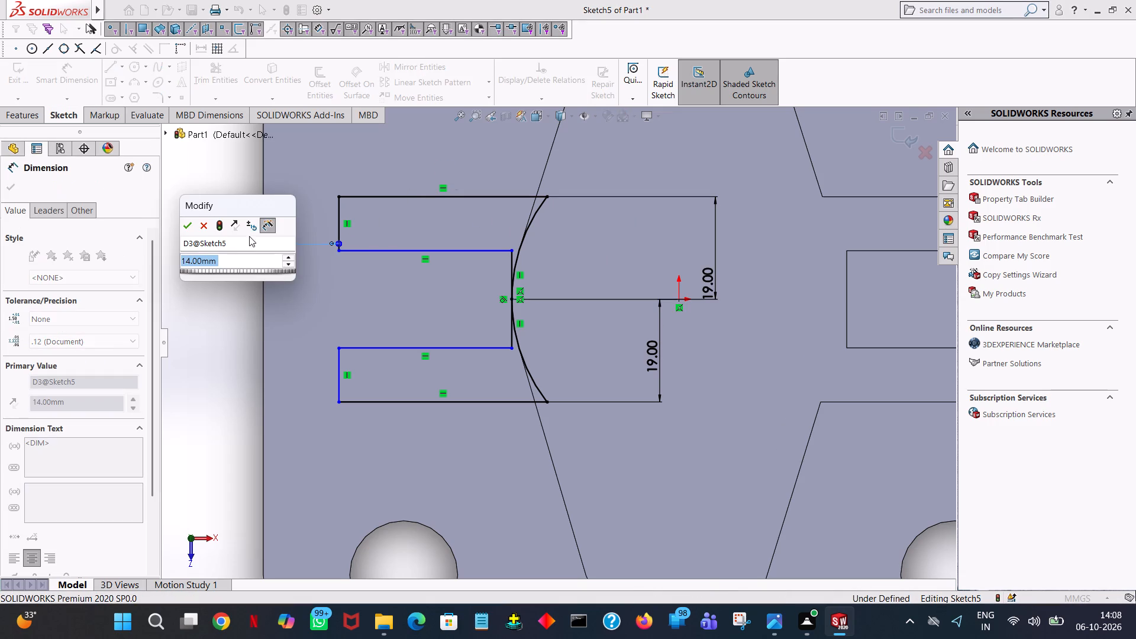
{"action": "left_click", "coordinate": [189, 228]}
{"action": "left_click", "coordinate": [220, 168]}
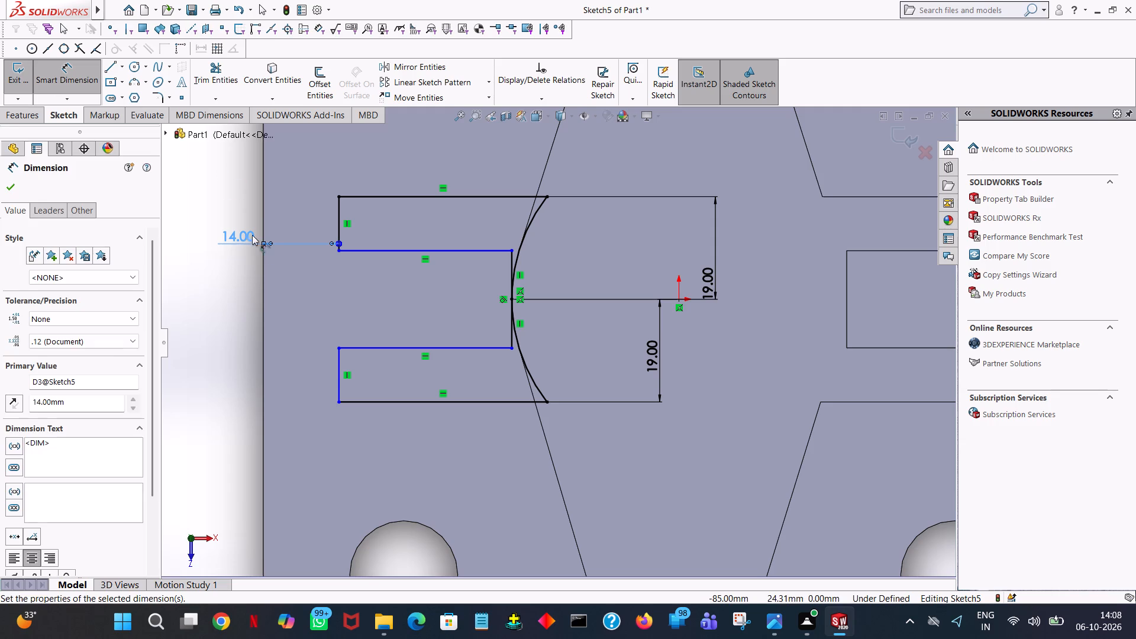
{"action": "left_click", "coordinate": [340, 382]}
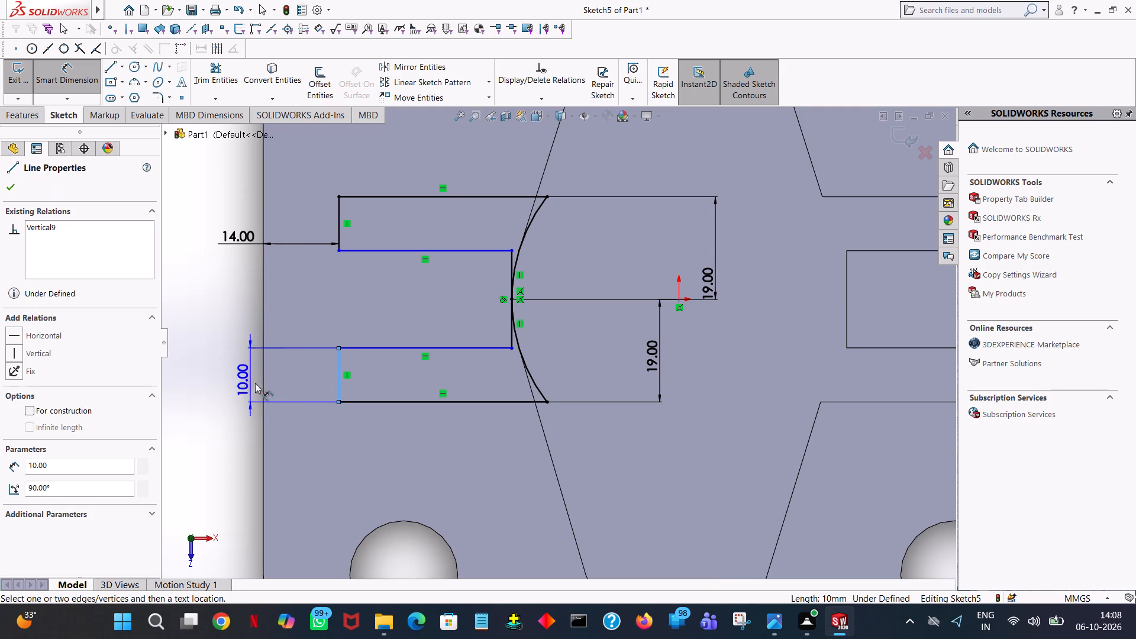
{"action": "left_click", "coordinate": [263, 386]}
{"action": "left_click", "coordinate": [222, 337]}
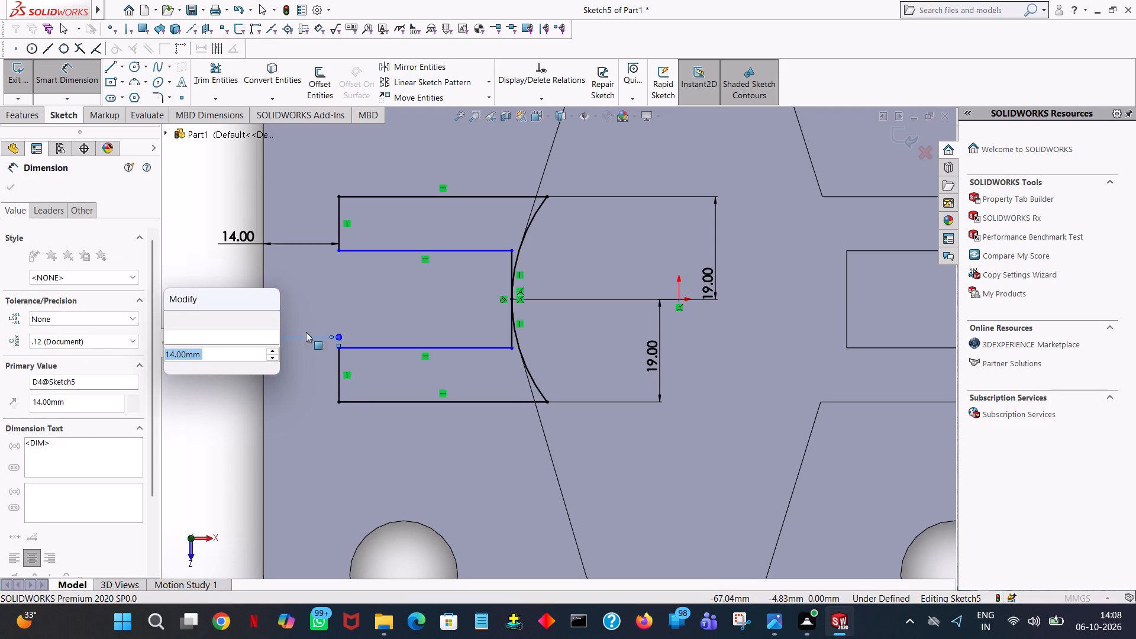
{"action": "left_click", "coordinate": [175, 325]}
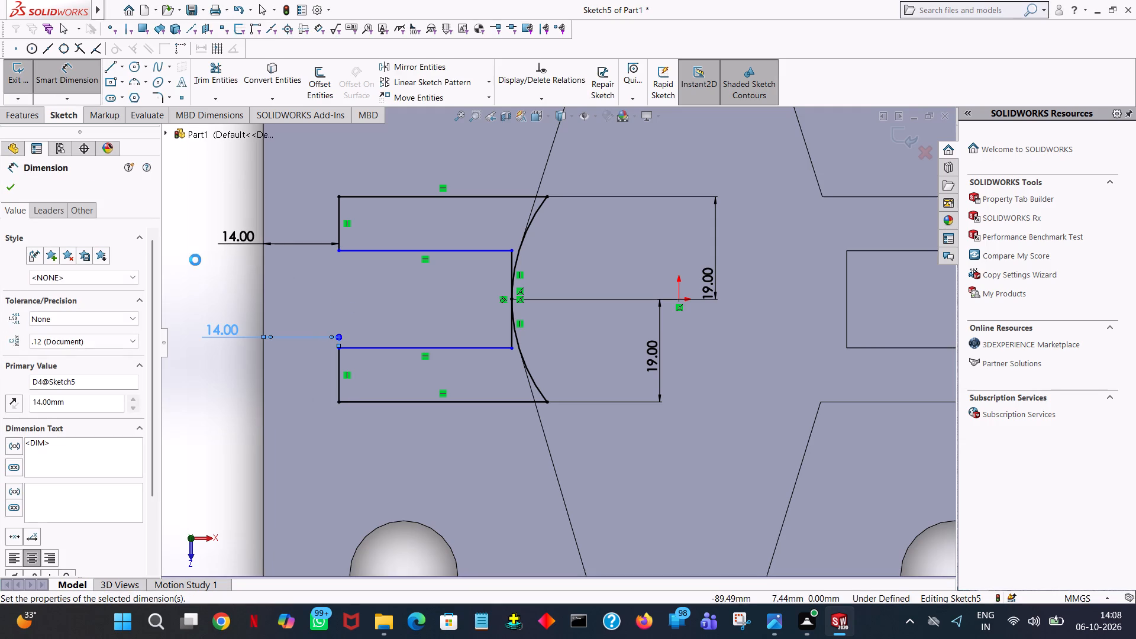
Dimension the upper arm's width at 10 mm and the gap between the two arms at 18 mm.
{"action": "left_click", "coordinate": [434, 251]}
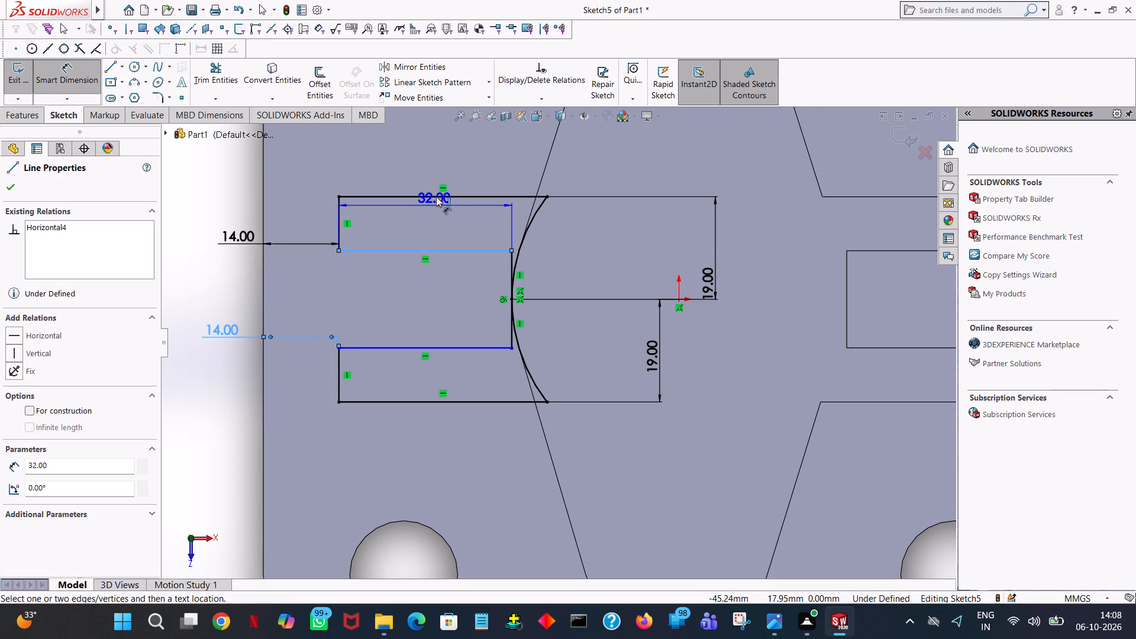
{"action": "left_click", "coordinate": [436, 195]}
{"action": "left_click", "coordinate": [321, 208]}
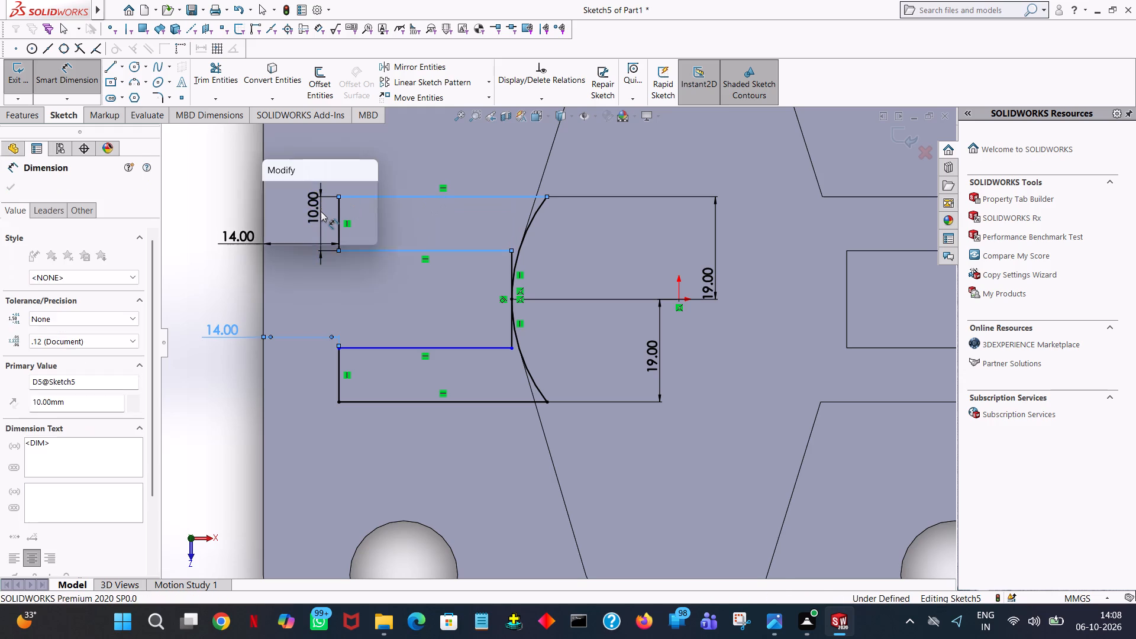
{"action": "left_click", "coordinate": [268, 190]}
{"action": "left_click", "coordinate": [385, 251]}
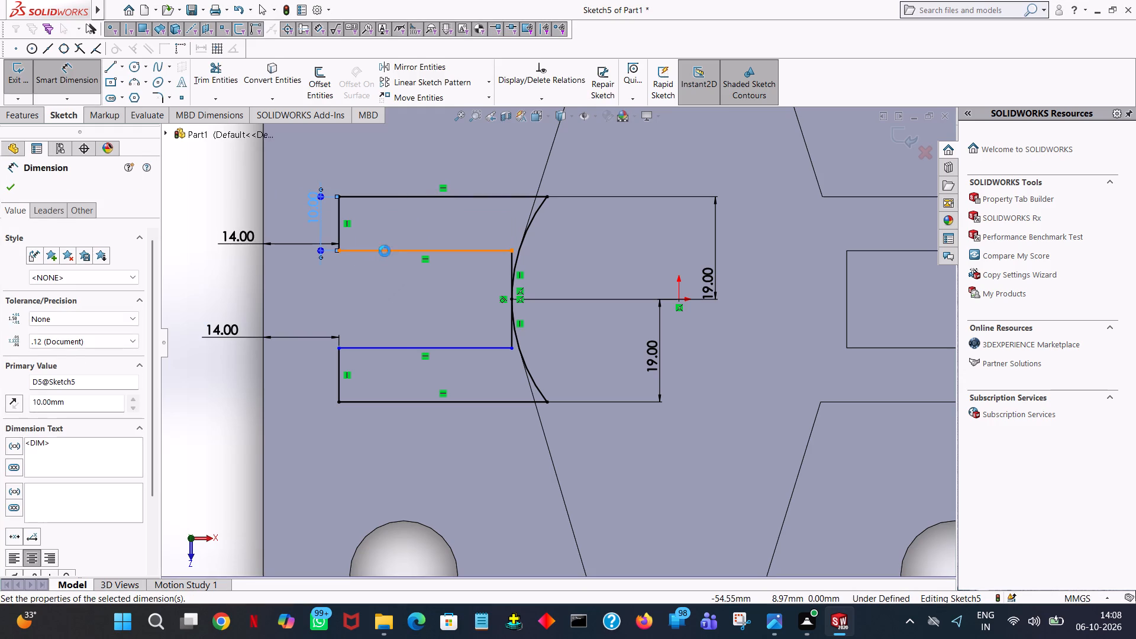
{"action": "left_click", "coordinate": [388, 346]}
{"action": "left_click", "coordinate": [286, 315]}
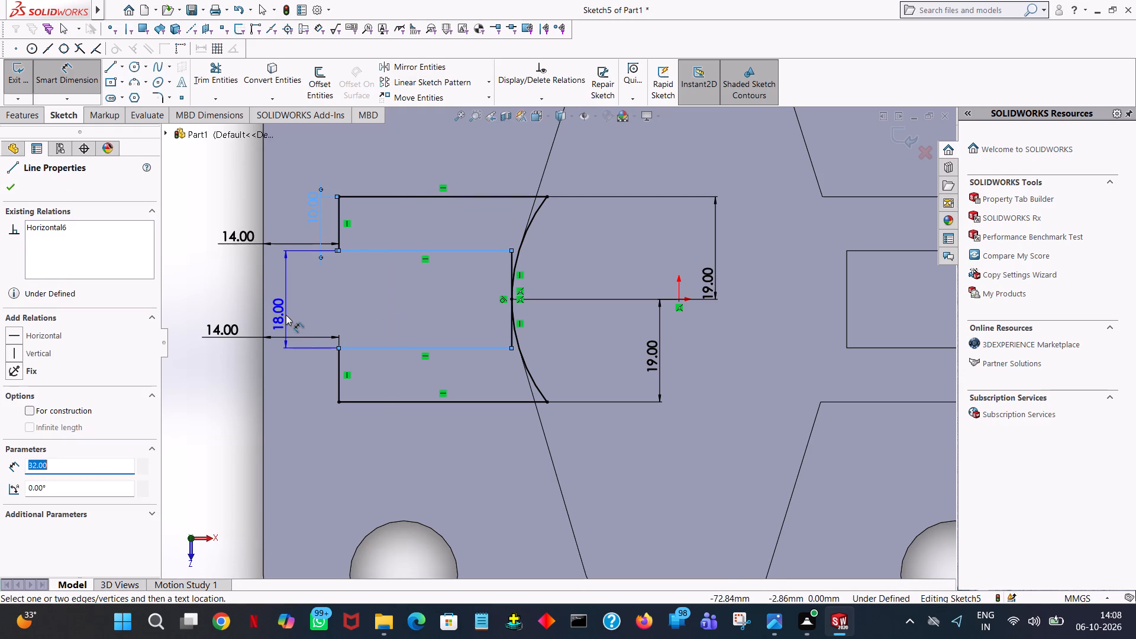
{"action": "left_click", "coordinate": [237, 296]}
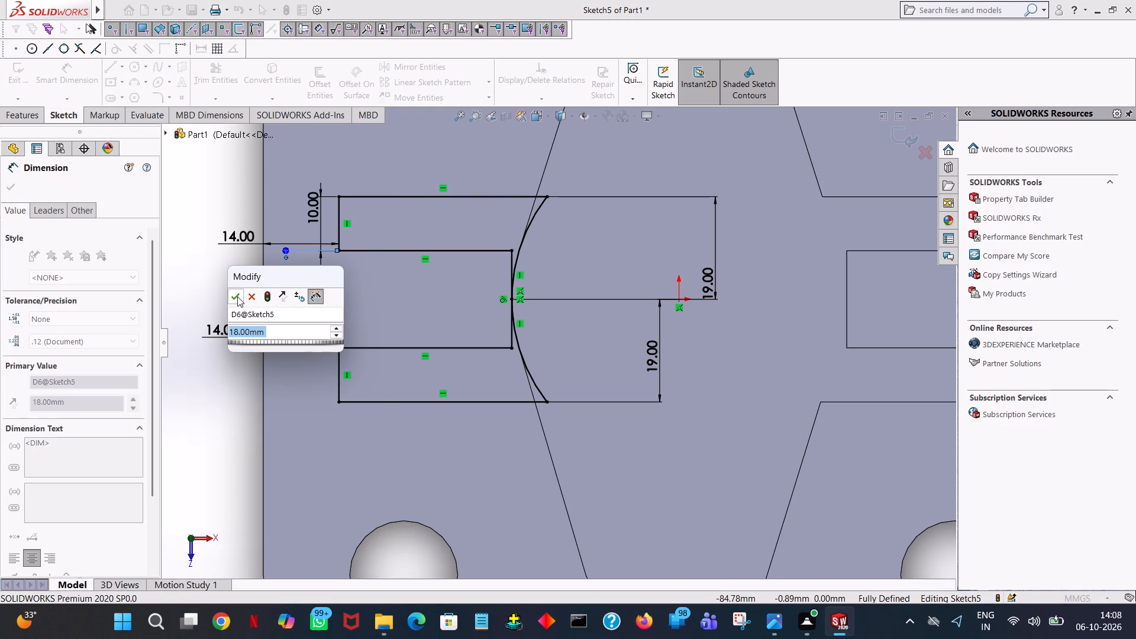
{"action": "left_click", "coordinate": [227, 192]}
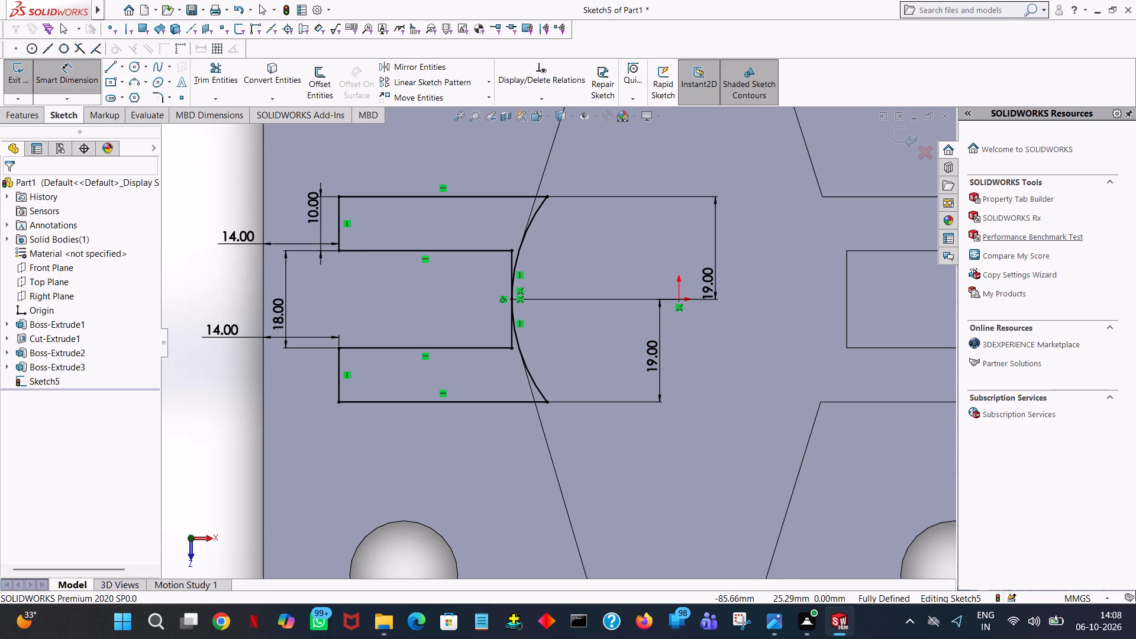
Extrude all four regions of the two new arms, including the slivers by the arc, 31 mm blind in reversed direction towards the plate.
{"action": "left_click", "coordinate": [20, 111]}
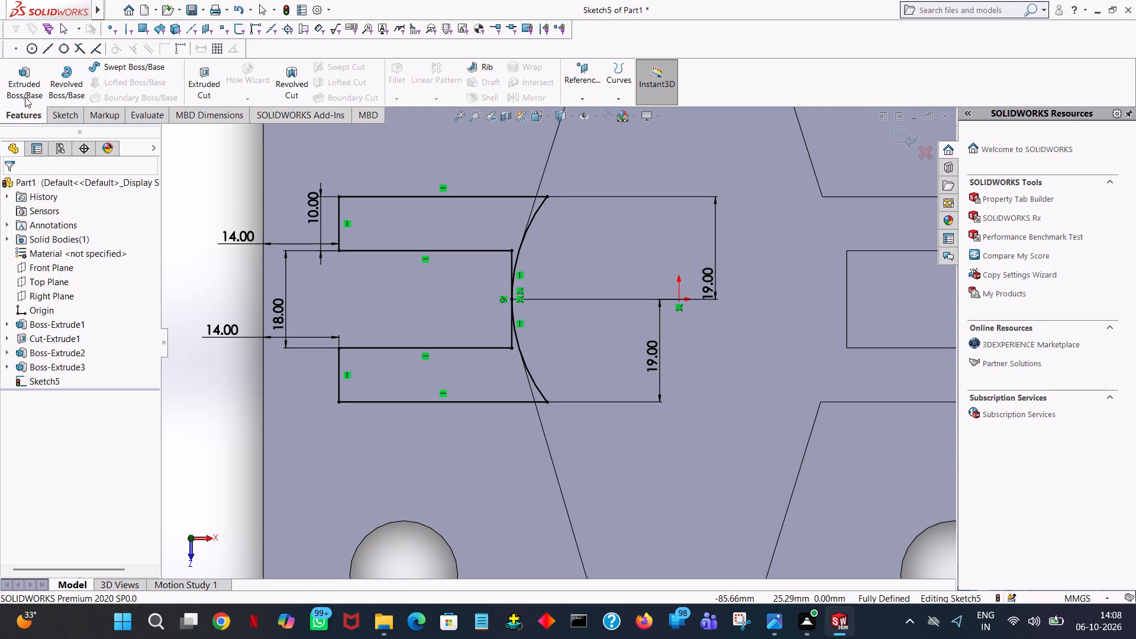
{"action": "left_click", "coordinate": [25, 97]}
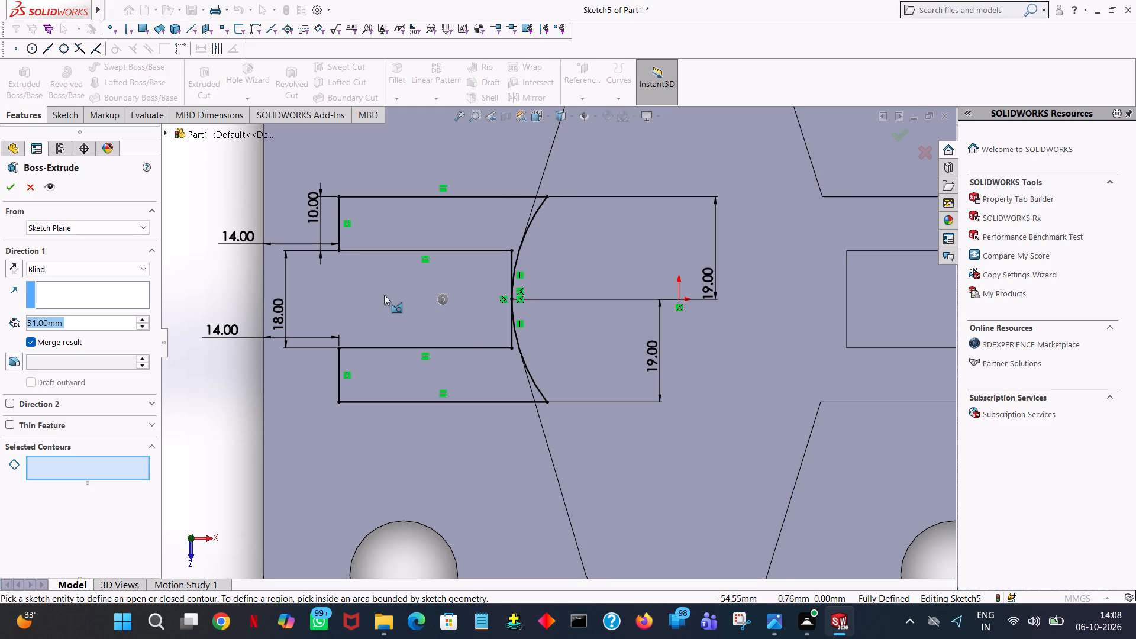
{"action": "left_click", "coordinate": [472, 389]}
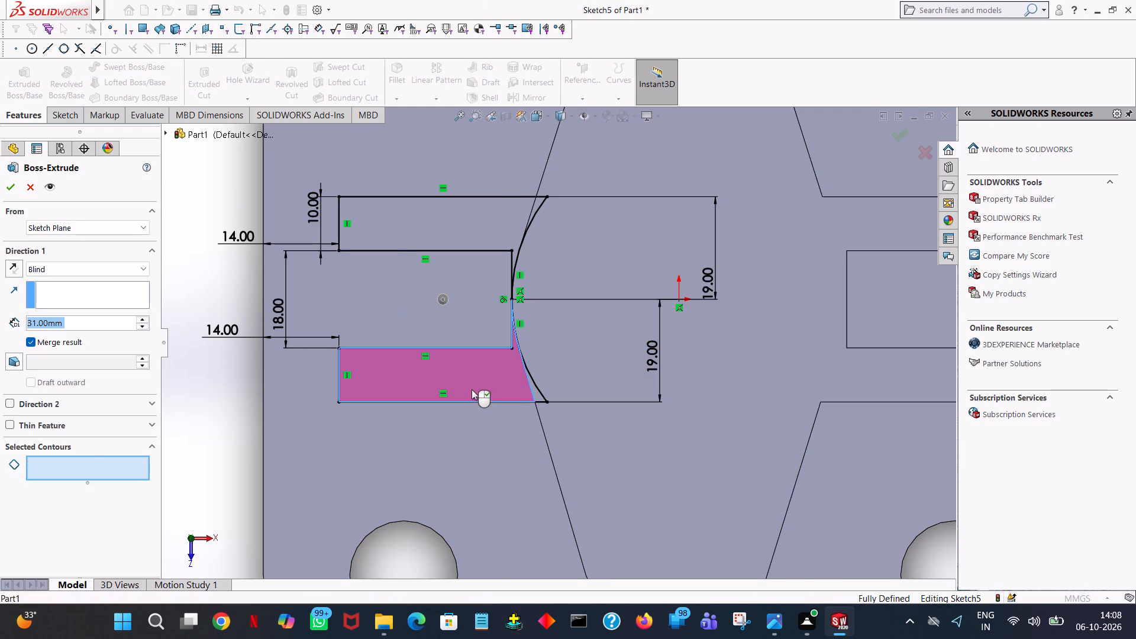
{"action": "left_click", "coordinate": [498, 215]}
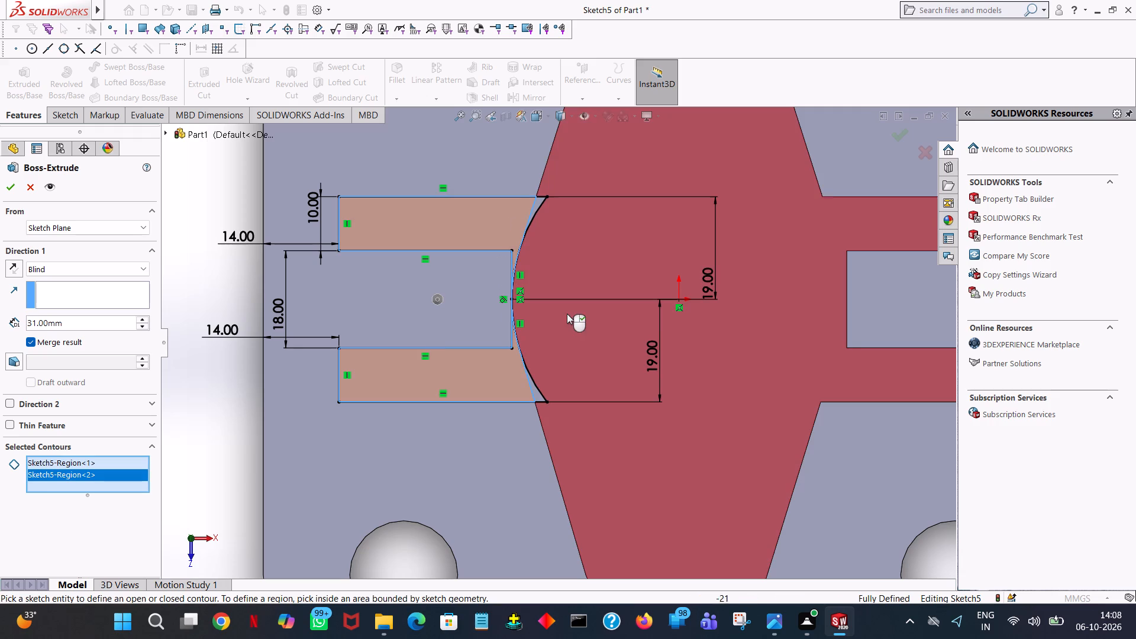
{"action": "scroll", "coordinate": [467, 347], "scroll_direction": "down", "scroll_amount": 6, "text": "ctrl"}
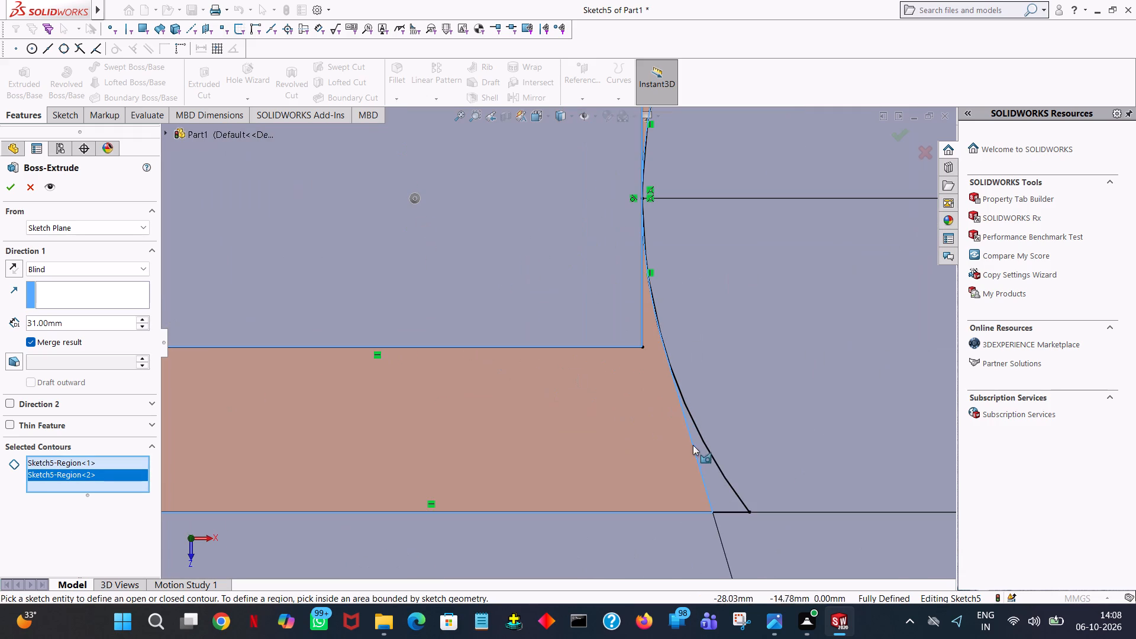
{"action": "left_click", "coordinate": [707, 459]}
{"action": "scroll", "coordinate": [593, 193], "scroll_direction": "down", "scroll_amount": 3, "text": "ctrl"}
{"action": "scroll", "coordinate": [595, 192], "scroll_direction": "up", "scroll_amount": 9, "text": "ctrl"}
{"action": "scroll", "coordinate": [632, 205], "scroll_direction": "down", "scroll_amount": 5, "text": "ctrl"}
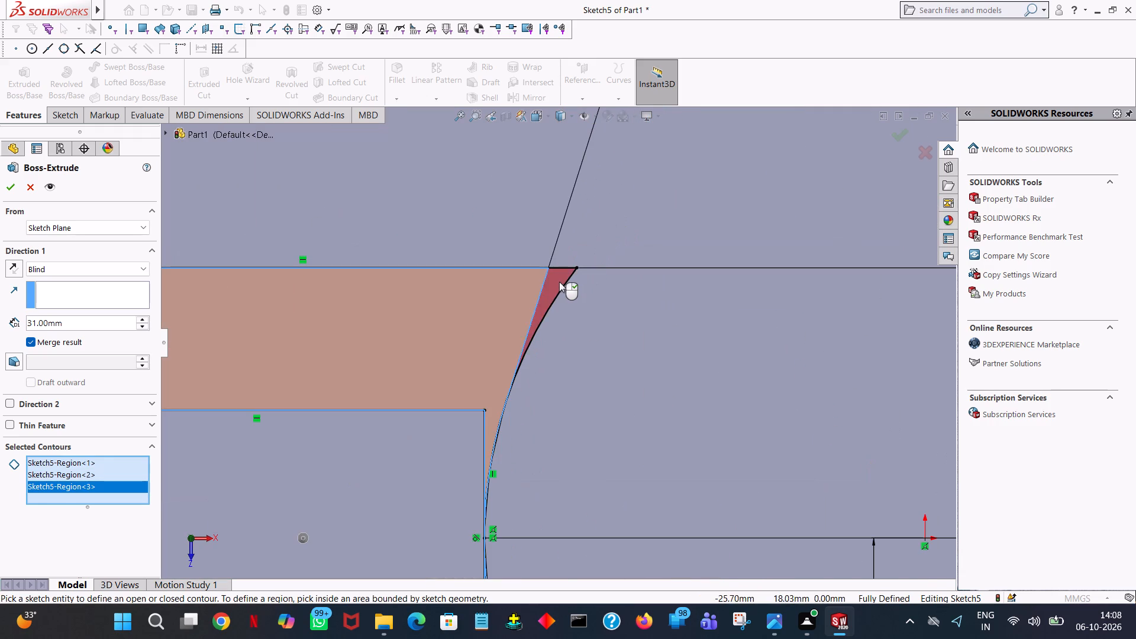
{"action": "left_click", "coordinate": [559, 282]}
{"action": "scroll", "coordinate": [559, 282], "scroll_direction": "down", "scroll_amount": 2, "text": "ctrl"}
{"action": "scroll", "coordinate": [559, 282], "scroll_direction": "up", "scroll_amount": 11, "text": "ctrl"}
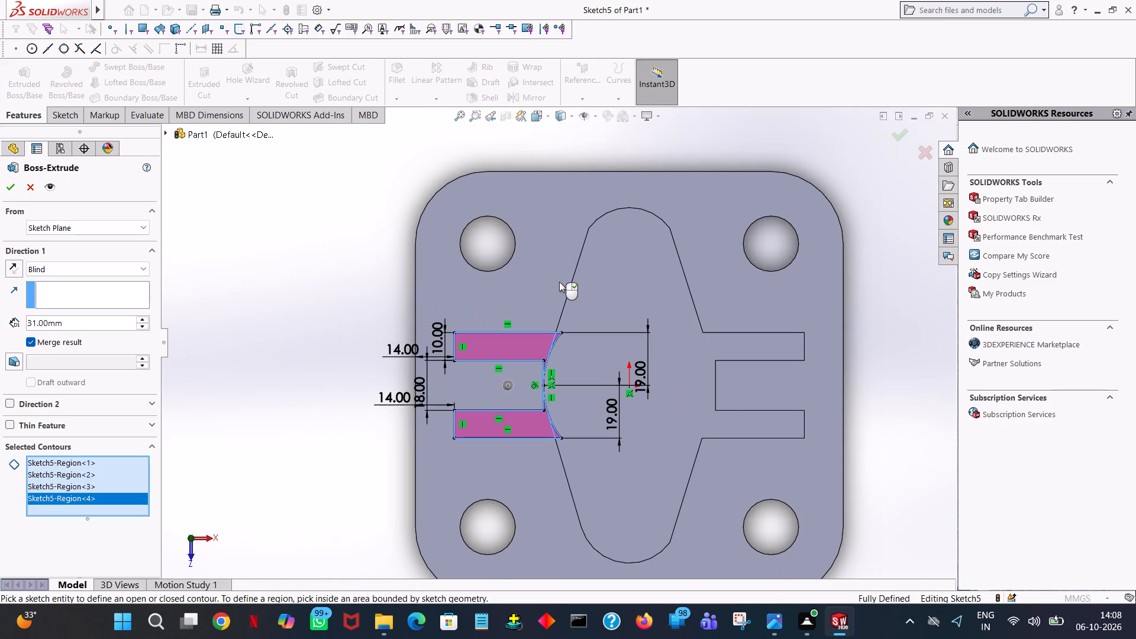
{"action": "middle_click_drag", "start_coordinate": [593, 414], "coordinate": [613, 209]}
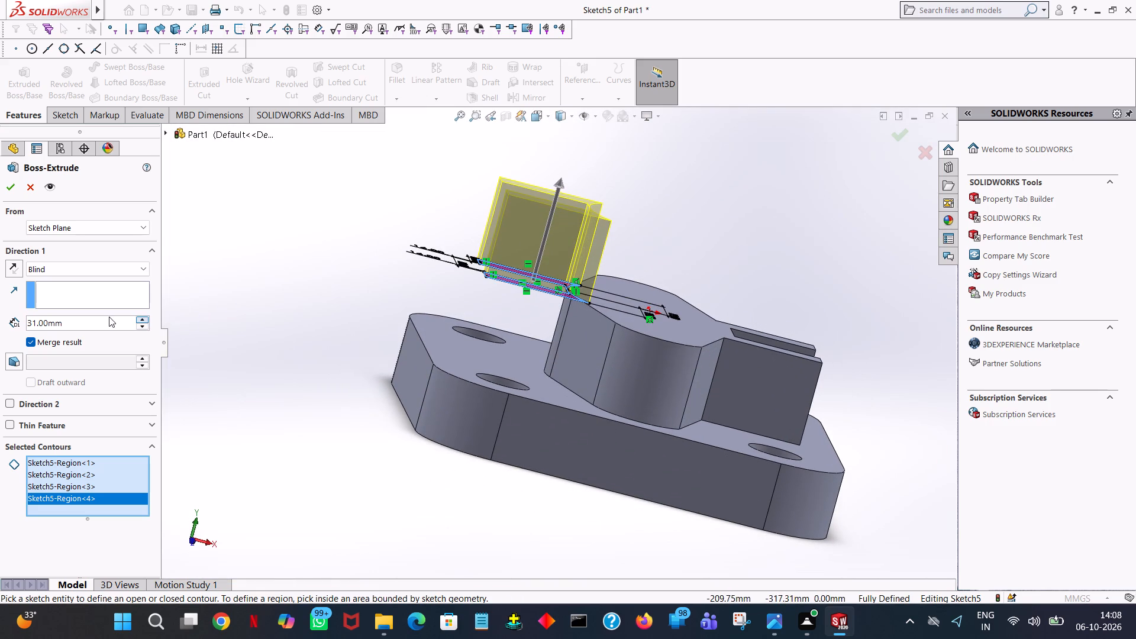
{"action": "left_click", "coordinate": [15, 266]}
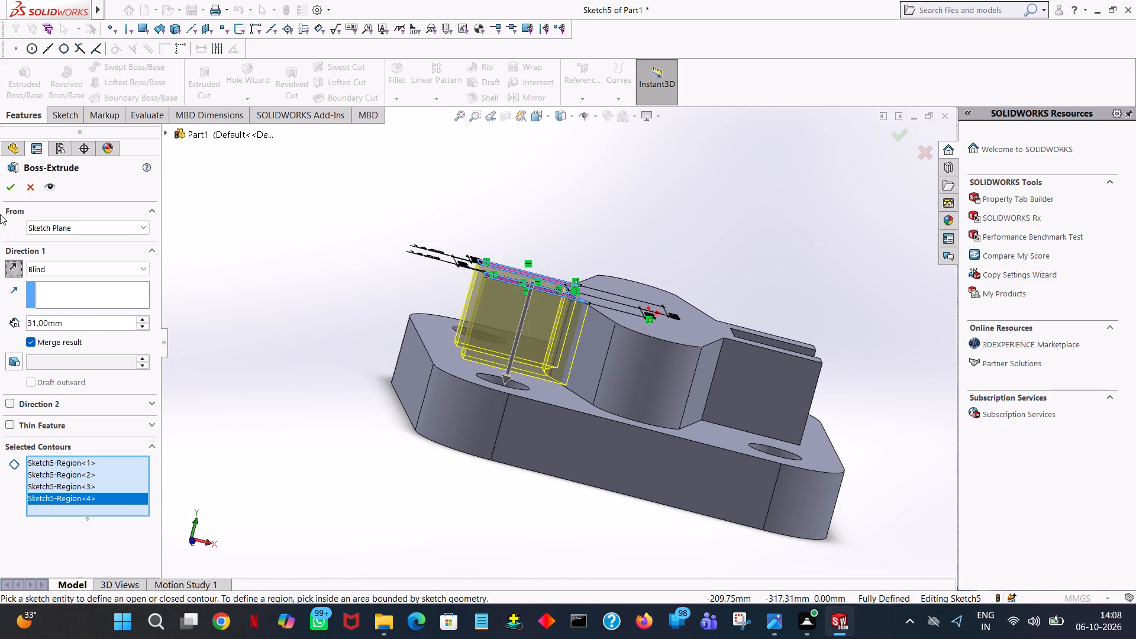
{"action": "left_click", "coordinate": [4, 185]}
{"action": "left_click", "coordinate": [356, 254]}
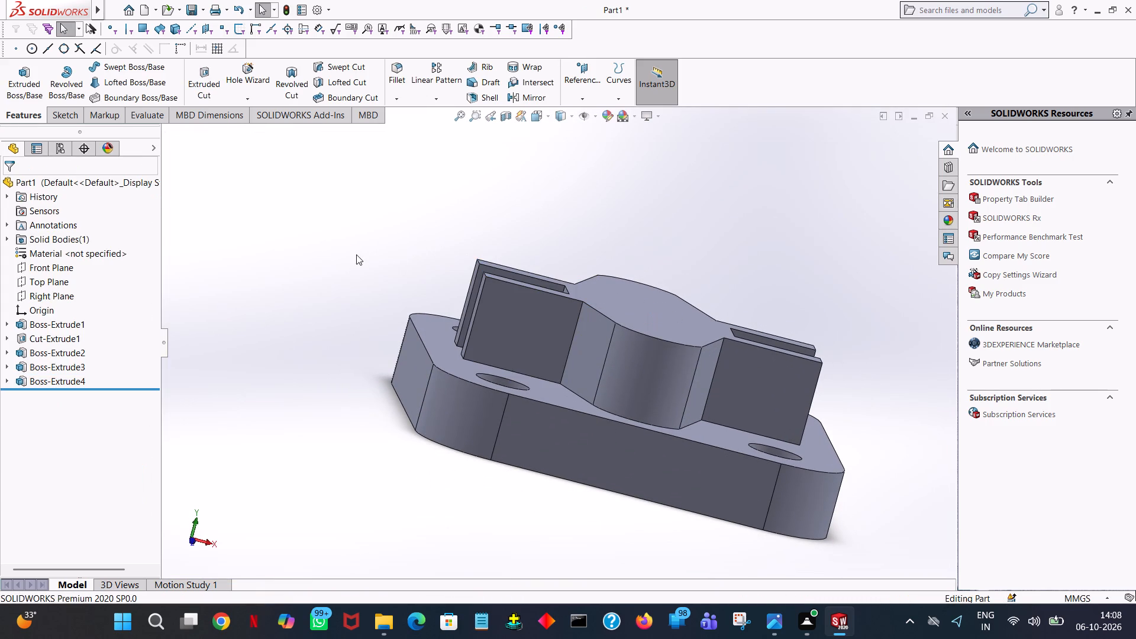
Start an Extruded Cut sketch on the front side face of the arm on the plate's +X side and view it face-on.
{"action": "middle_click_drag", "start_coordinate": [369, 324], "coordinate": [323, 450]}
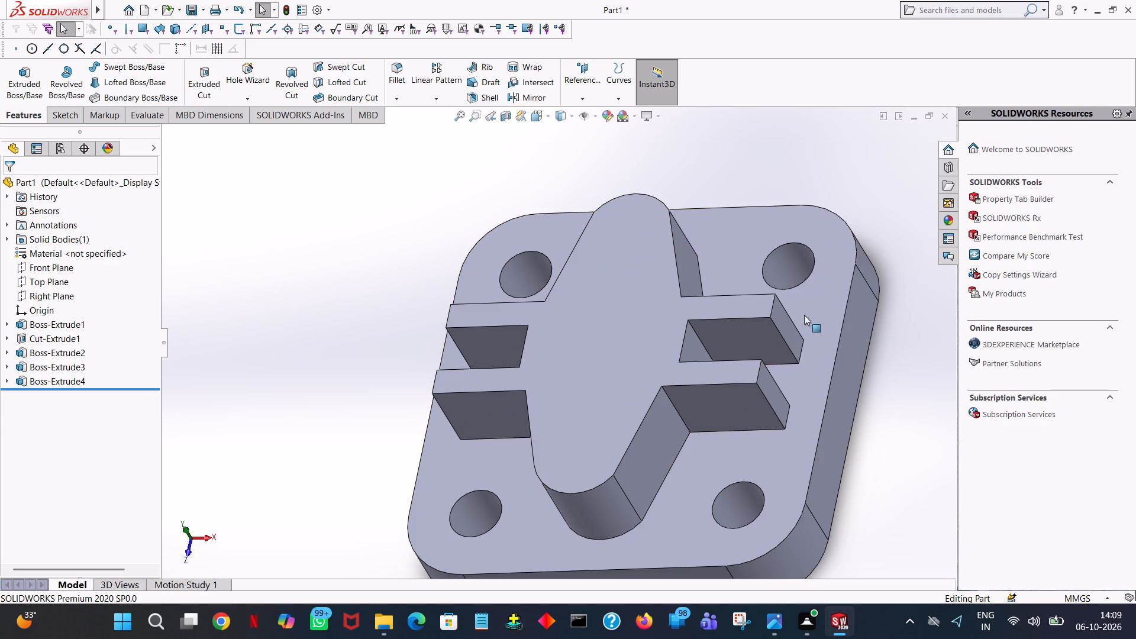
{"action": "middle_click_drag", "start_coordinate": [756, 417], "coordinate": [754, 317]}
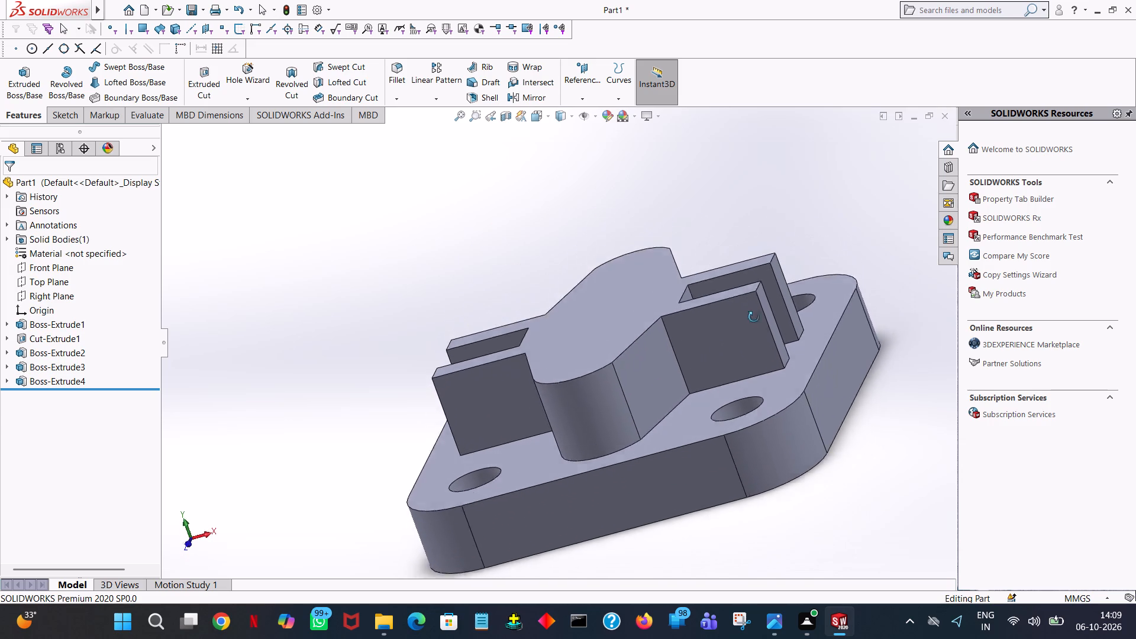
{"action": "middle_click_drag", "start_coordinate": [754, 317], "coordinate": [803, 240]}
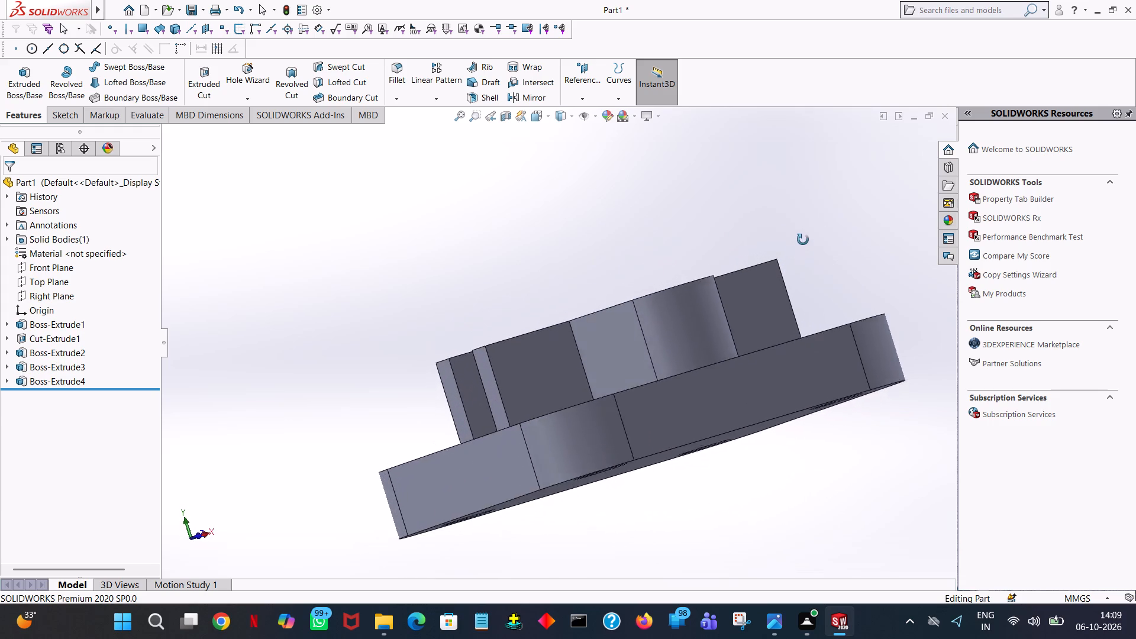
{"action": "middle_click_drag", "start_coordinate": [803, 240], "coordinate": [768, 271]}
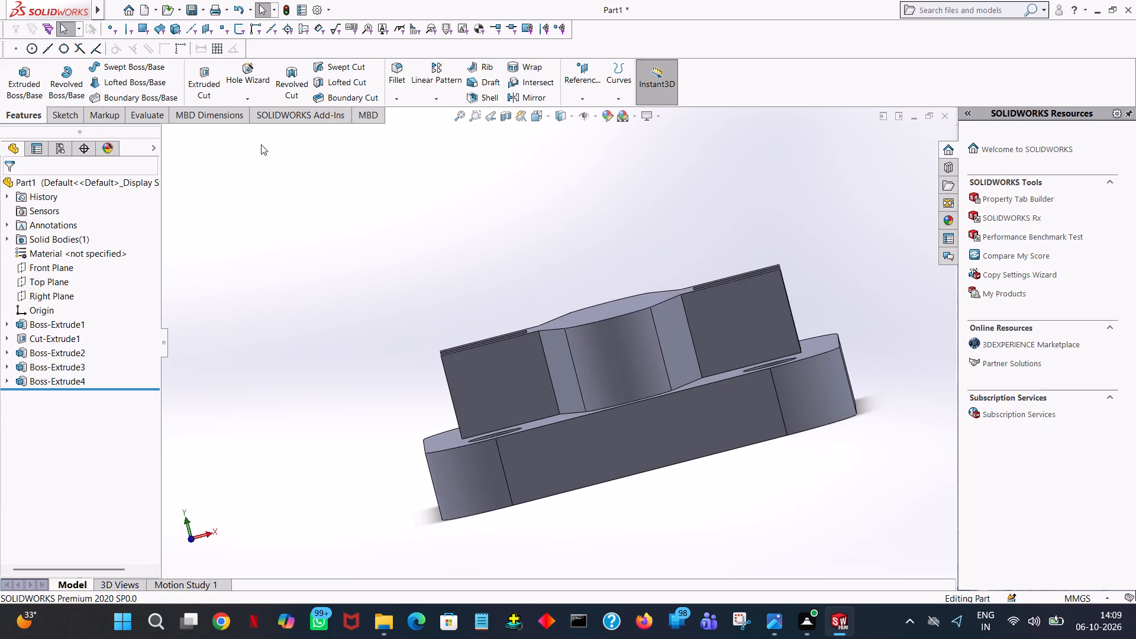
{"action": "left_click", "coordinate": [435, 220]}
{"action": "left_click", "coordinate": [208, 79]}
{"action": "left_click", "coordinate": [774, 323]}
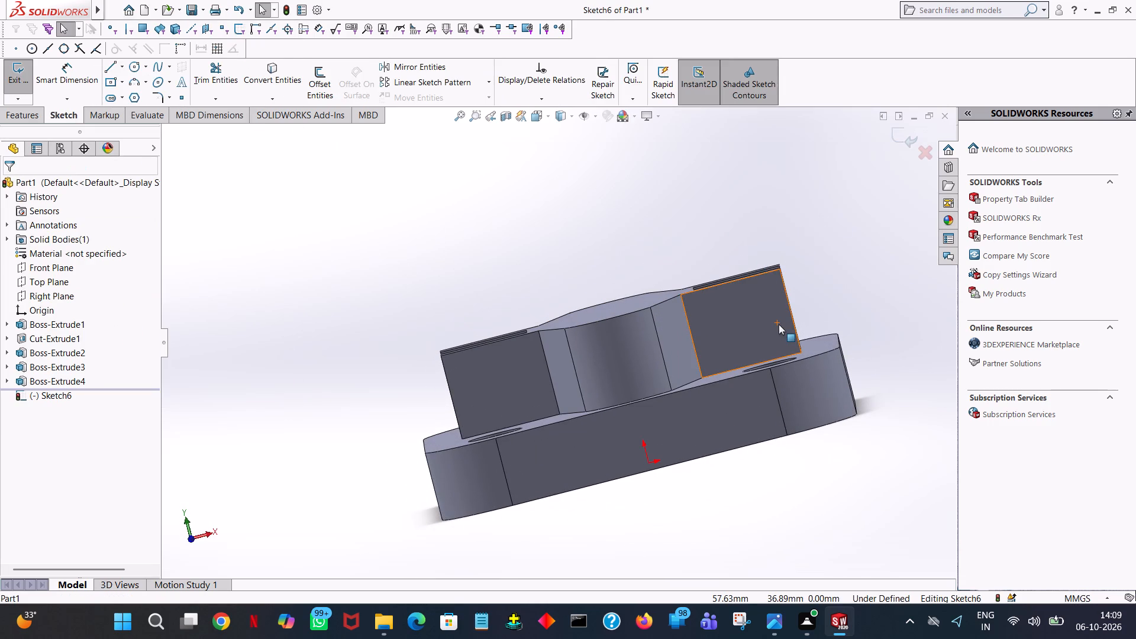
{"action": "key", "text": "space"}
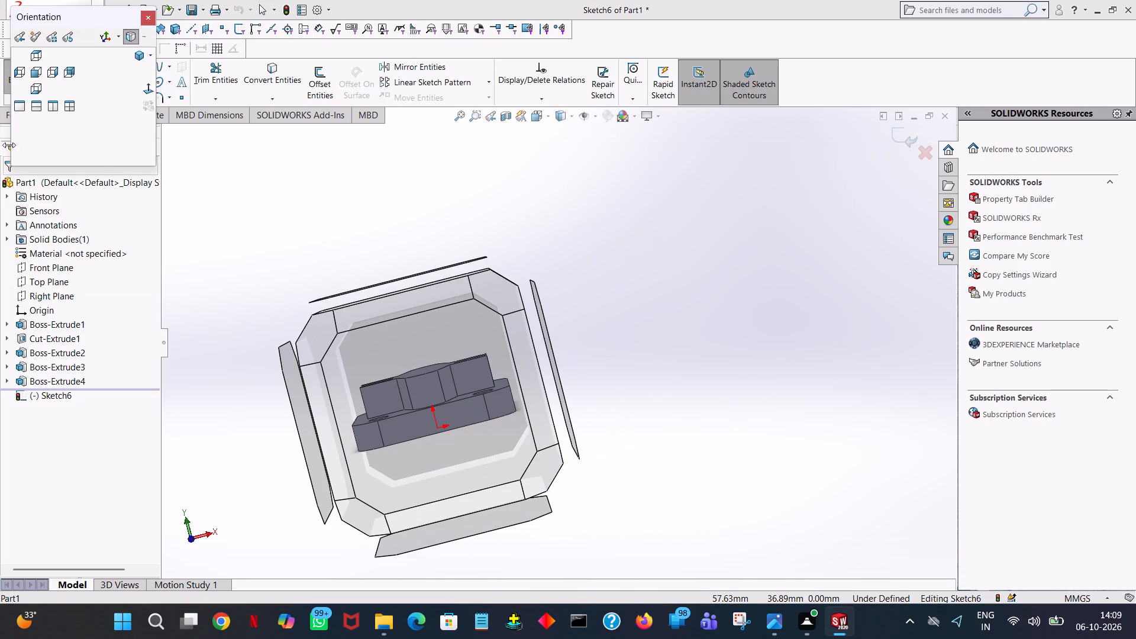
{"action": "left_click", "coordinate": [142, 91]}
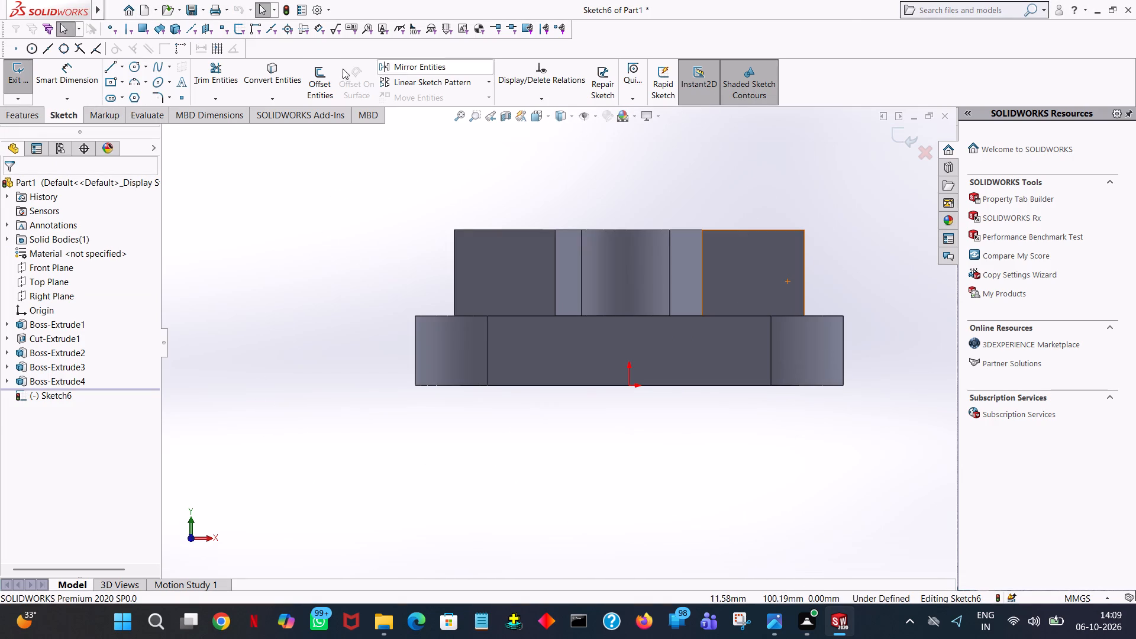
Draw a 12 mm line inward along the top edge from the arm's upper outer corner, followed by a 12 mm vertical line downward.
{"action": "left_click", "coordinate": [105, 69]}
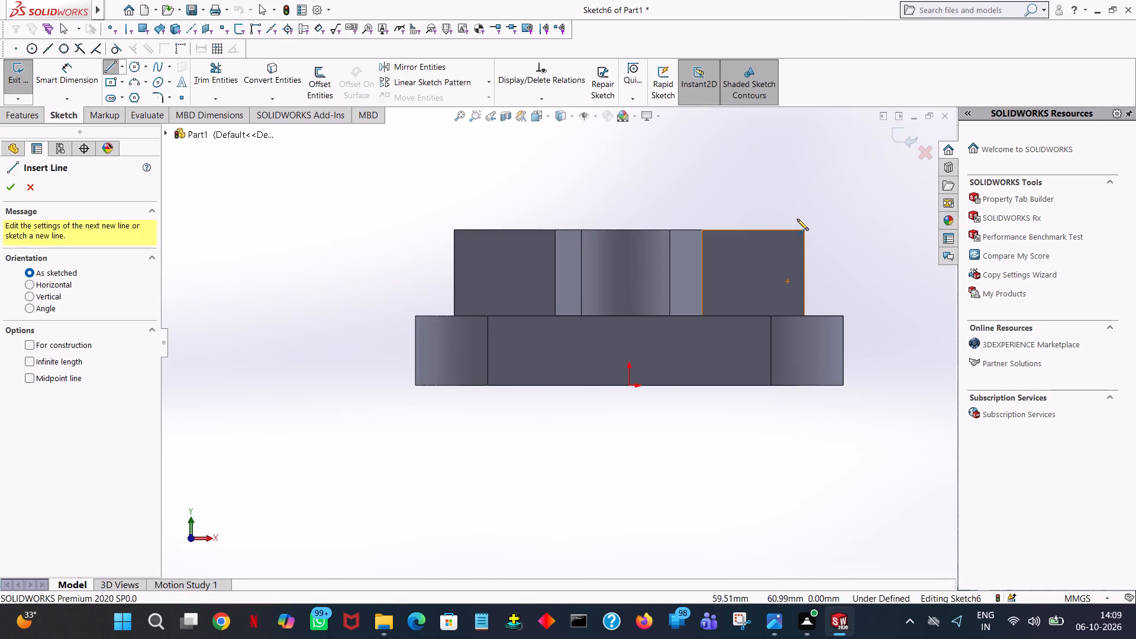
{"action": "left_click", "coordinate": [805, 230]}
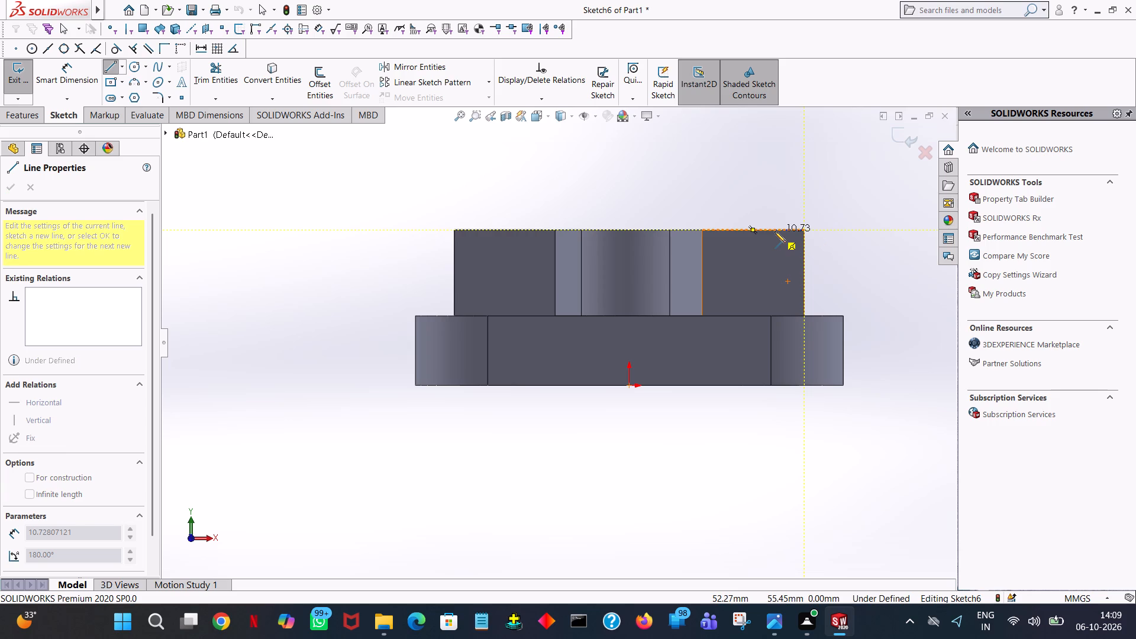
{"action": "left_click", "coordinate": [774, 231]}
{"action": "type", "text": "12"}
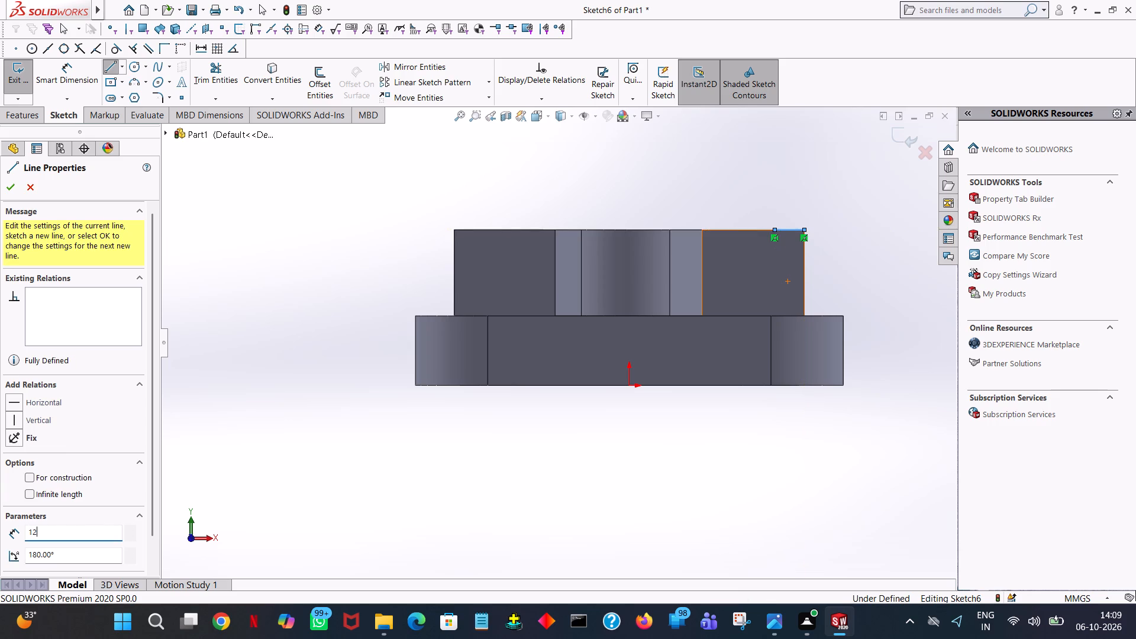
{"action": "key", "text": "Return"}
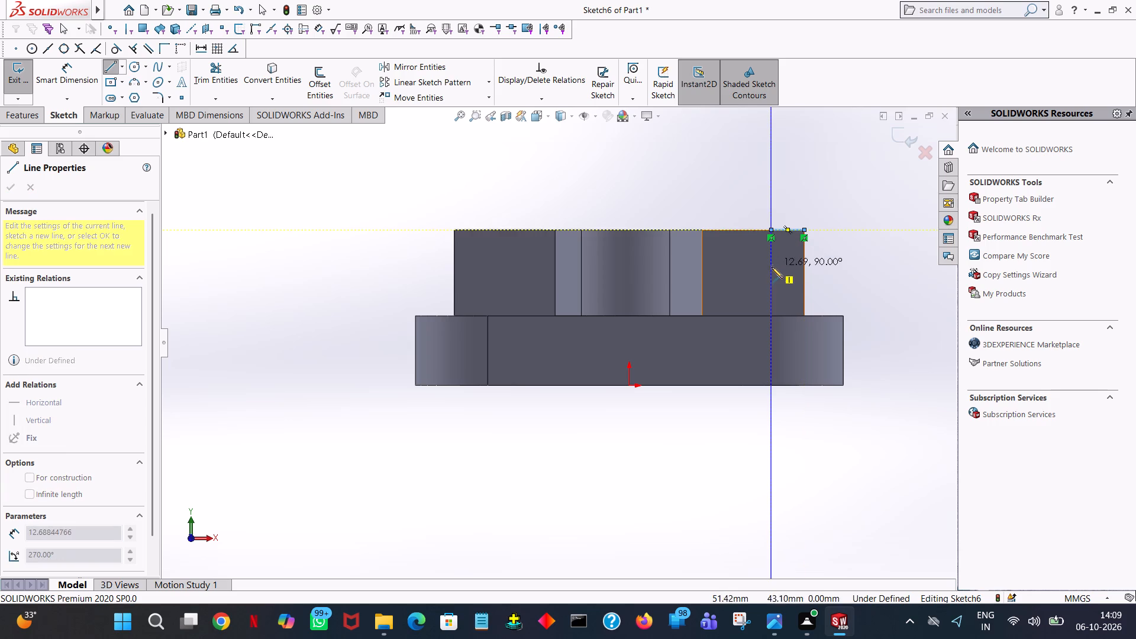
{"action": "left_click", "coordinate": [772, 270]}
{"action": "type", "text": "12"}
{"action": "key", "text": "Return"}
{"action": "right_click", "coordinate": [772, 270]}
{"action": "left_click", "coordinate": [818, 275]}
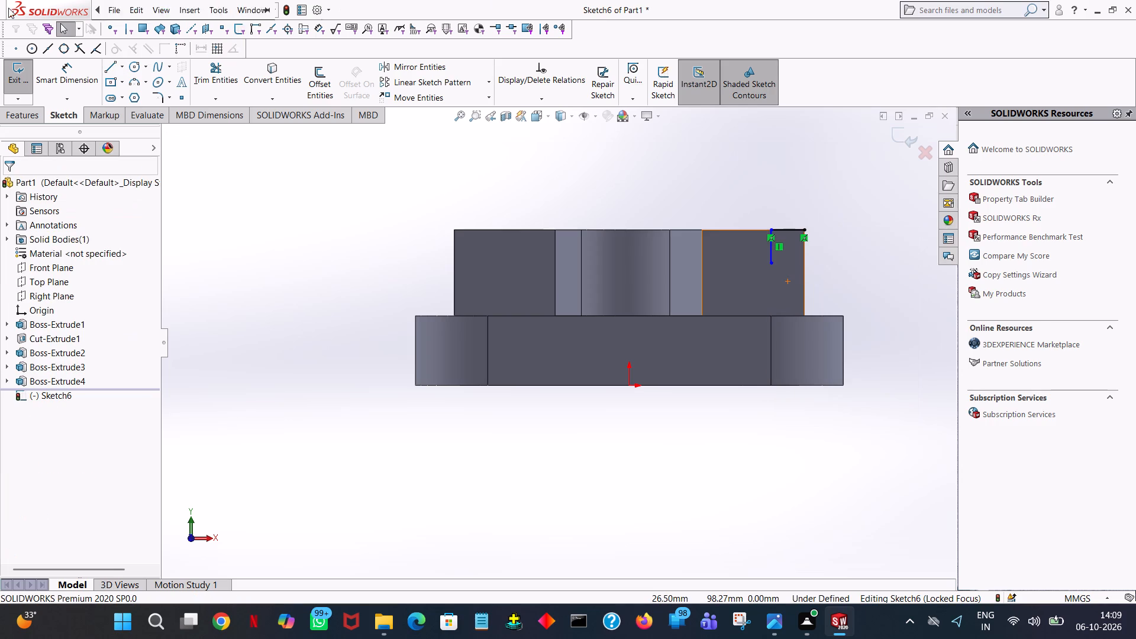
Draw a circle with a 5 mm radius centred on the lower end of the 12 mm vertical line.
{"action": "left_click", "coordinate": [135, 64]}
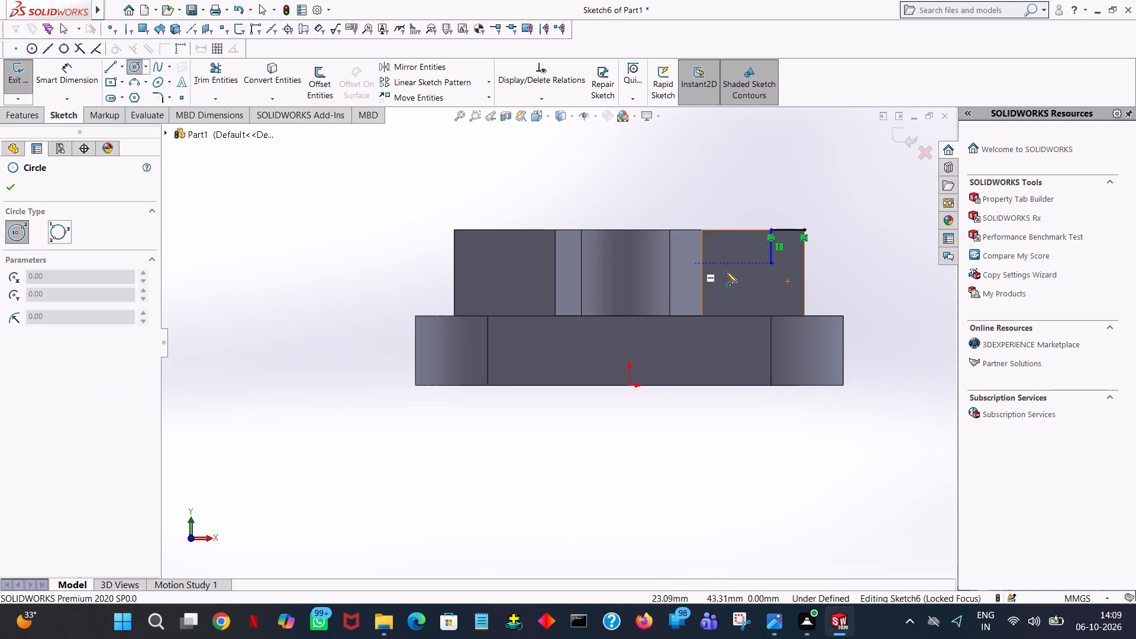
{"action": "left_click", "coordinate": [773, 263]}
{"action": "left_click", "coordinate": [784, 257]}
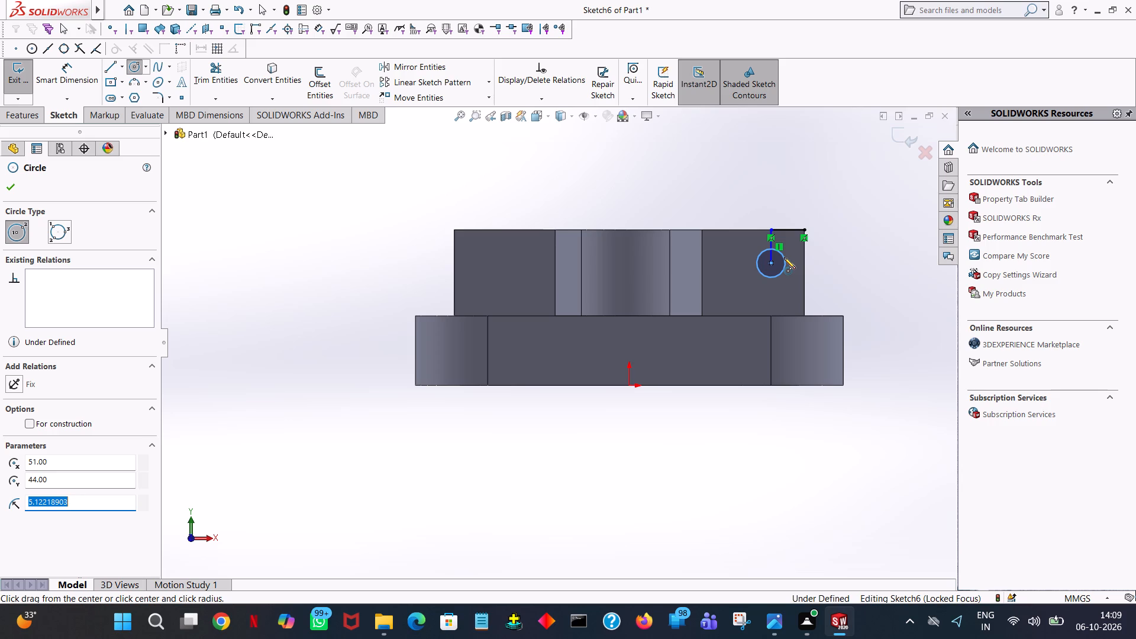
{"action": "type", "text": "10"}
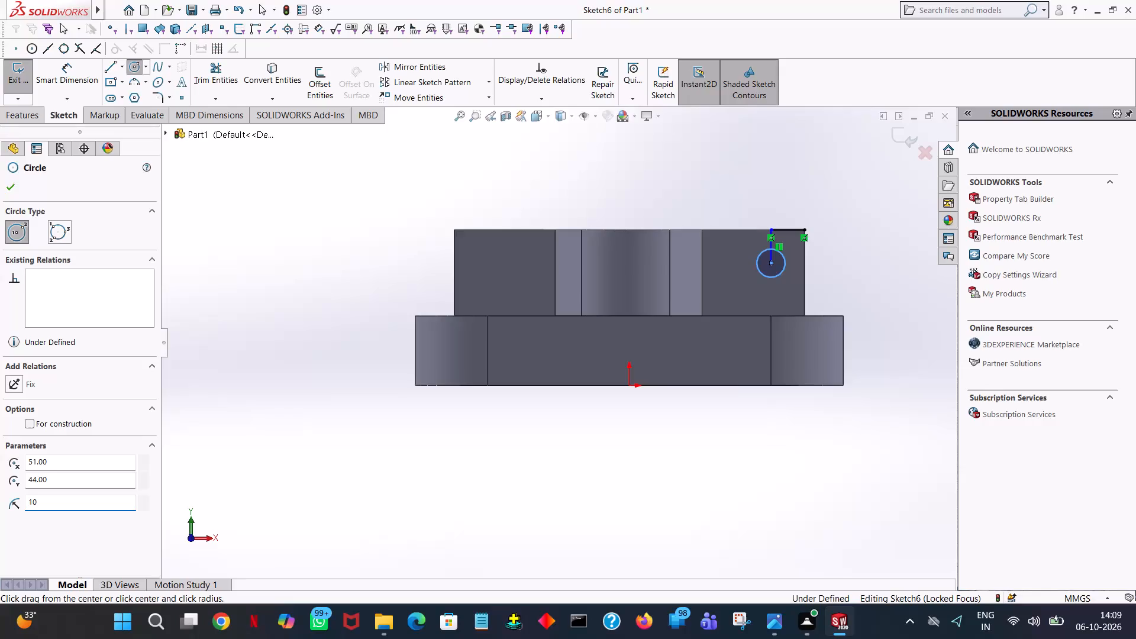
{"action": "key", "text": "Return"}
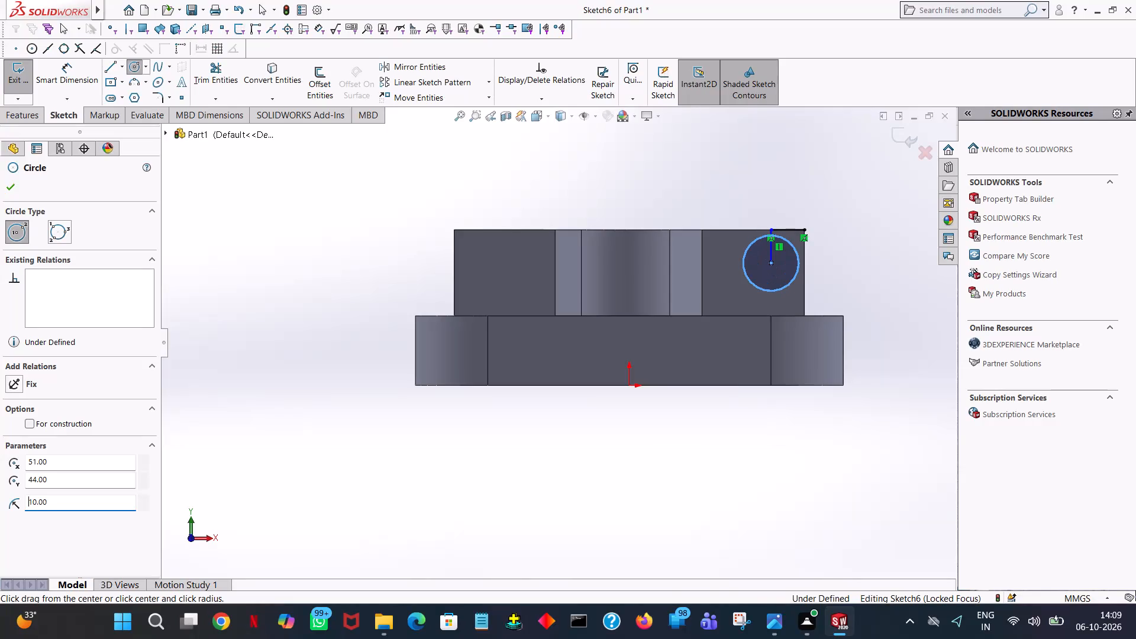
{"action": "double_click", "coordinate": [76, 502]}
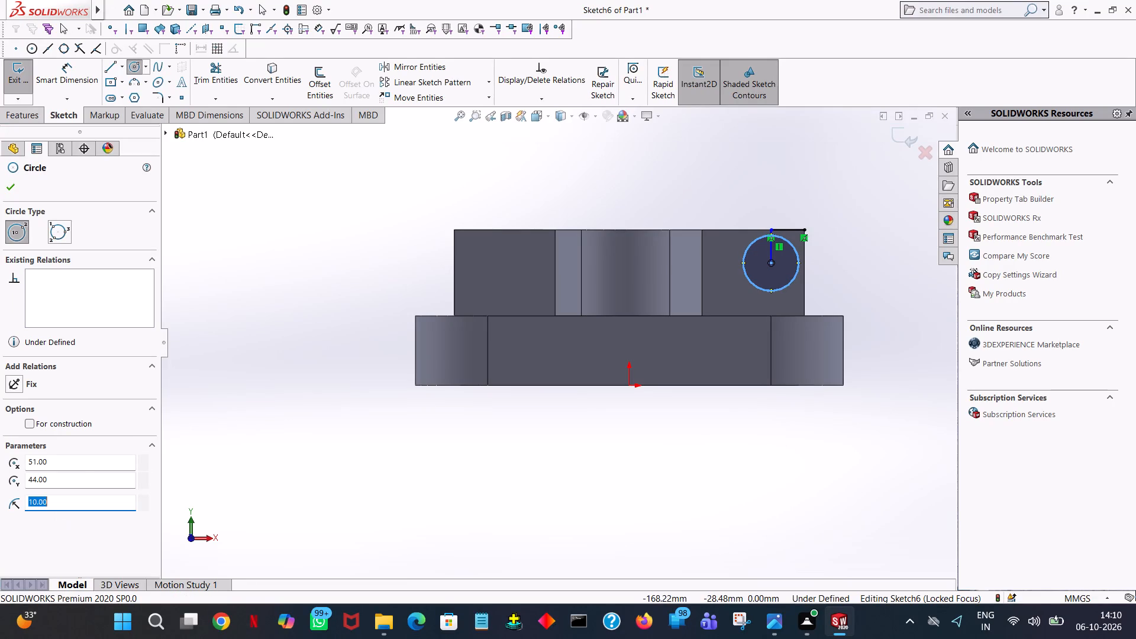
{"action": "key", "text": "5"}
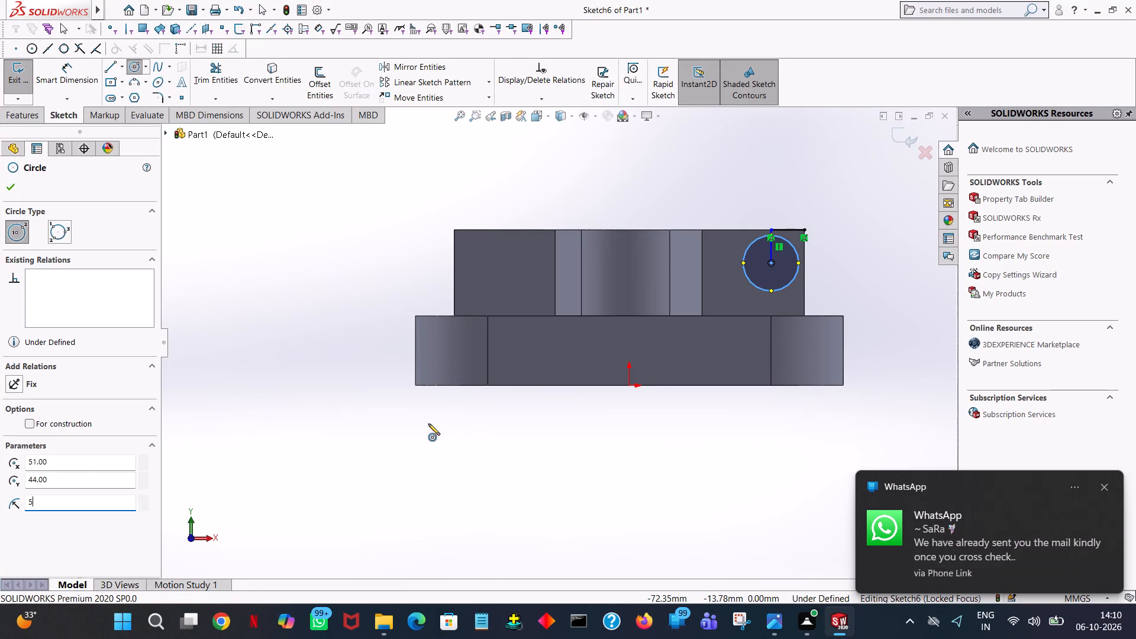
{"action": "left_click", "coordinate": [428, 424]}
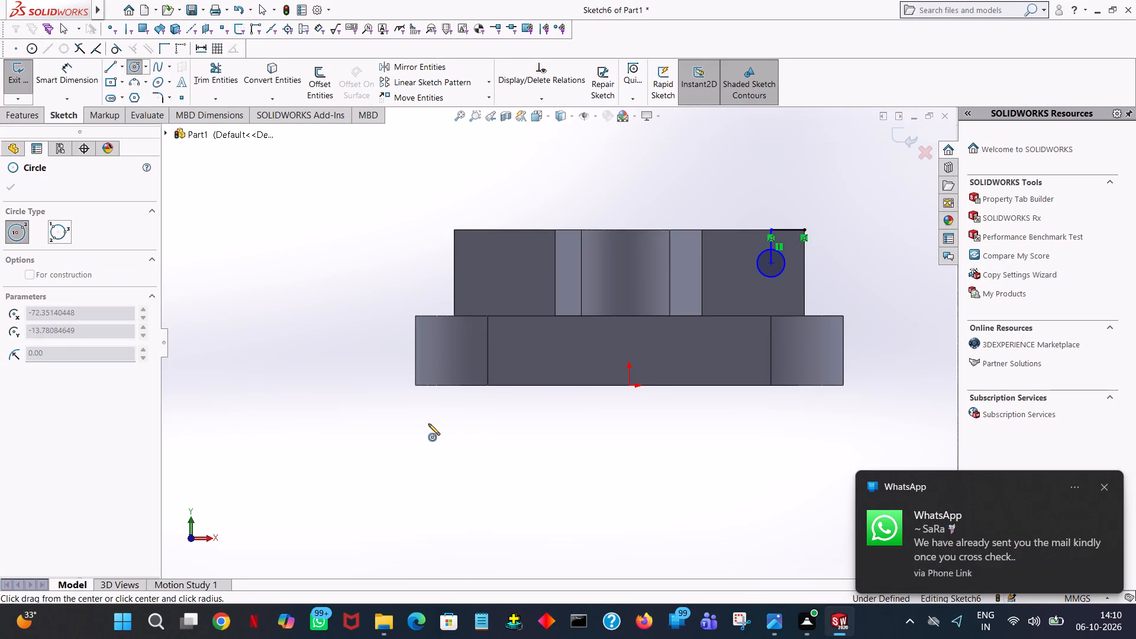
{"action": "right_click", "coordinate": [455, 428]}
{"action": "left_click", "coordinate": [476, 434]}
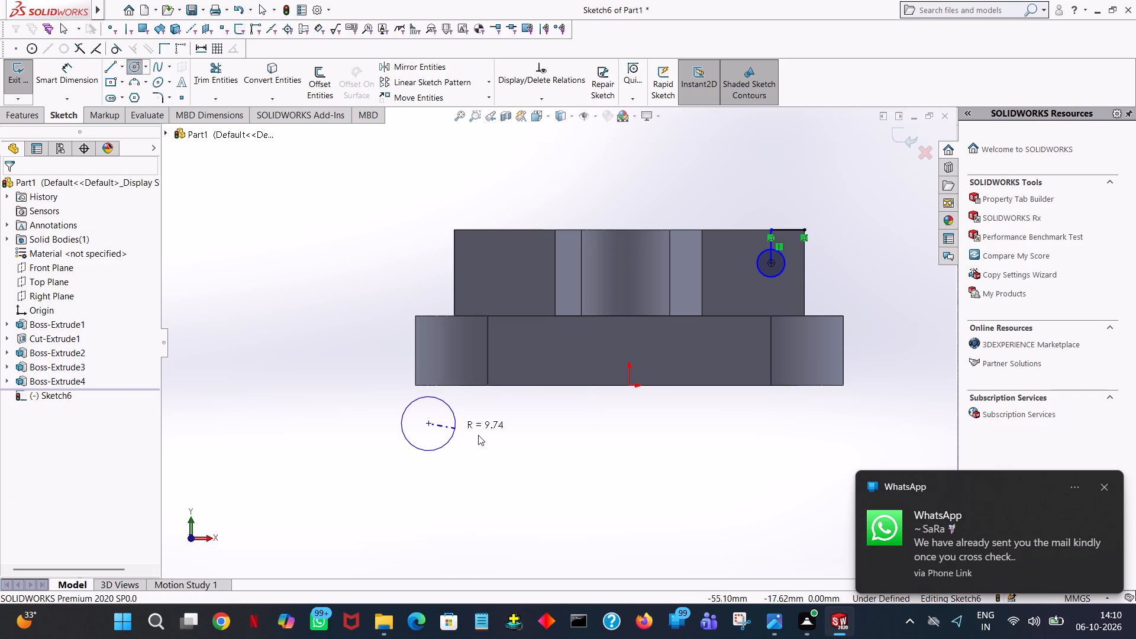
{"action": "left_click", "coordinate": [764, 254]}
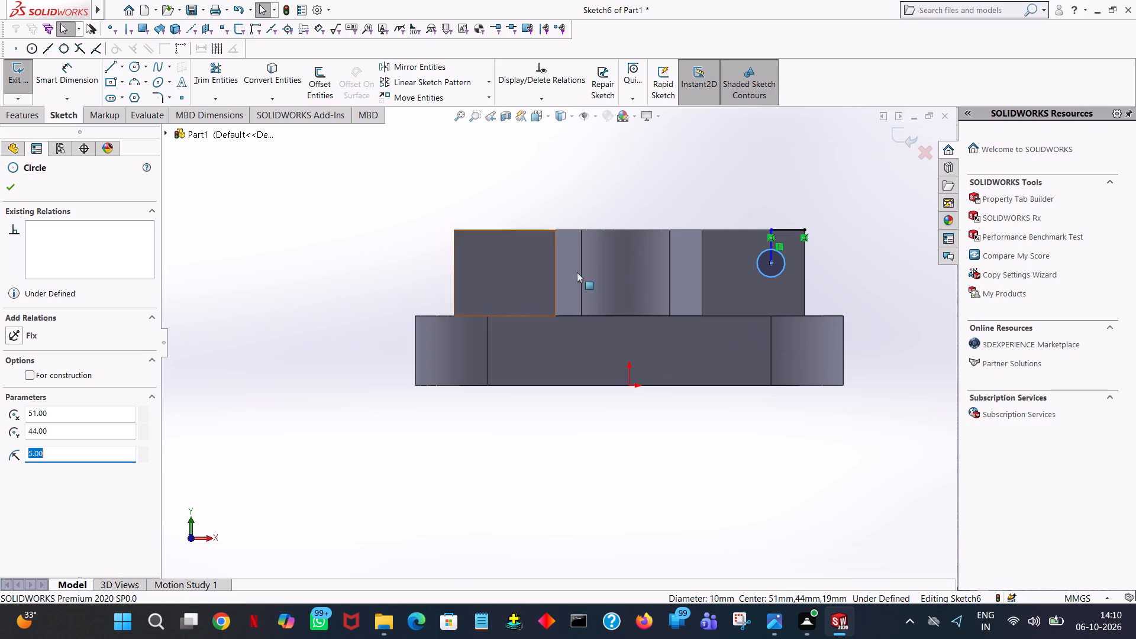
{"action": "left_click", "coordinate": [759, 254]}
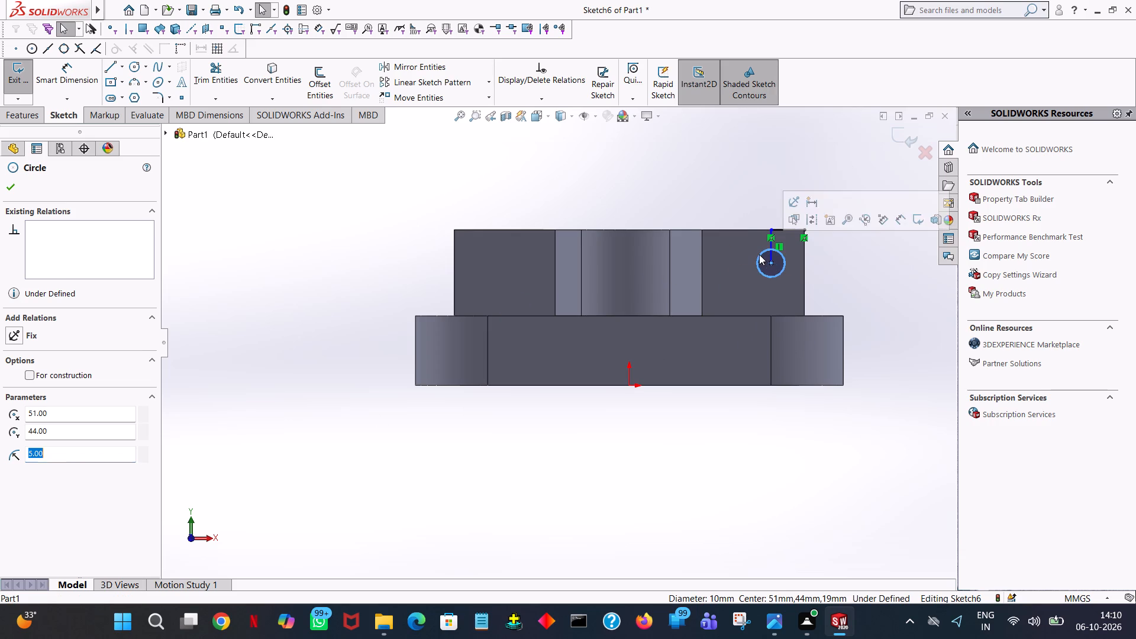
{"action": "left_click", "coordinate": [522, 146]}
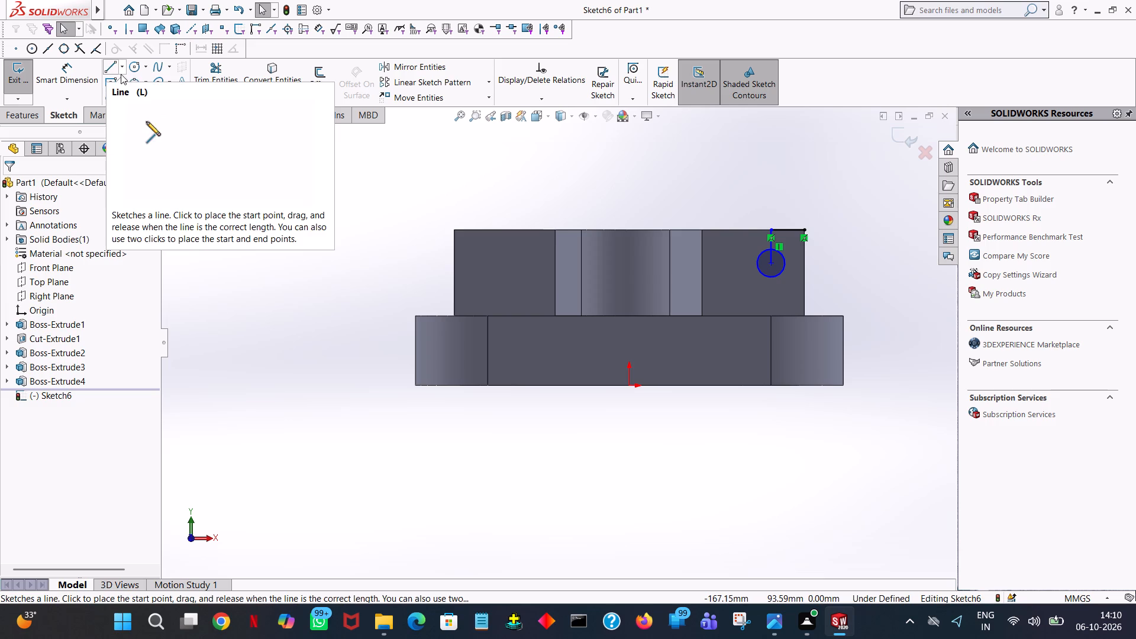
Draw a 12 mm horizontal line inward along the top edge from the upper outer corner of the -X side arm.
{"action": "left_click", "coordinate": [105, 67]}
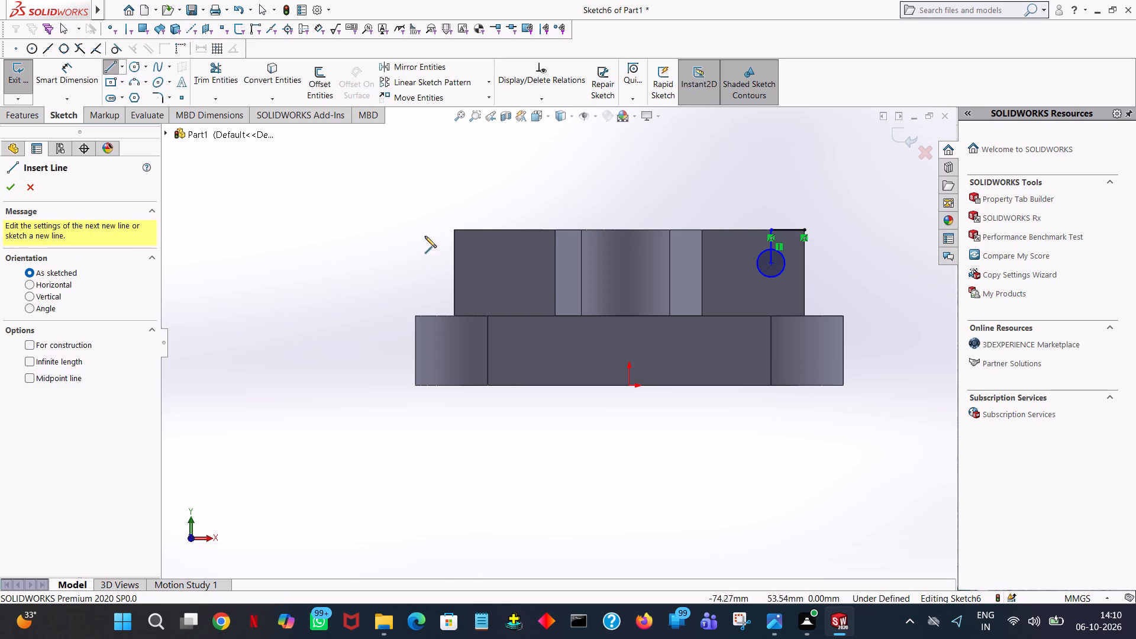
{"action": "left_click", "coordinate": [454, 229]}
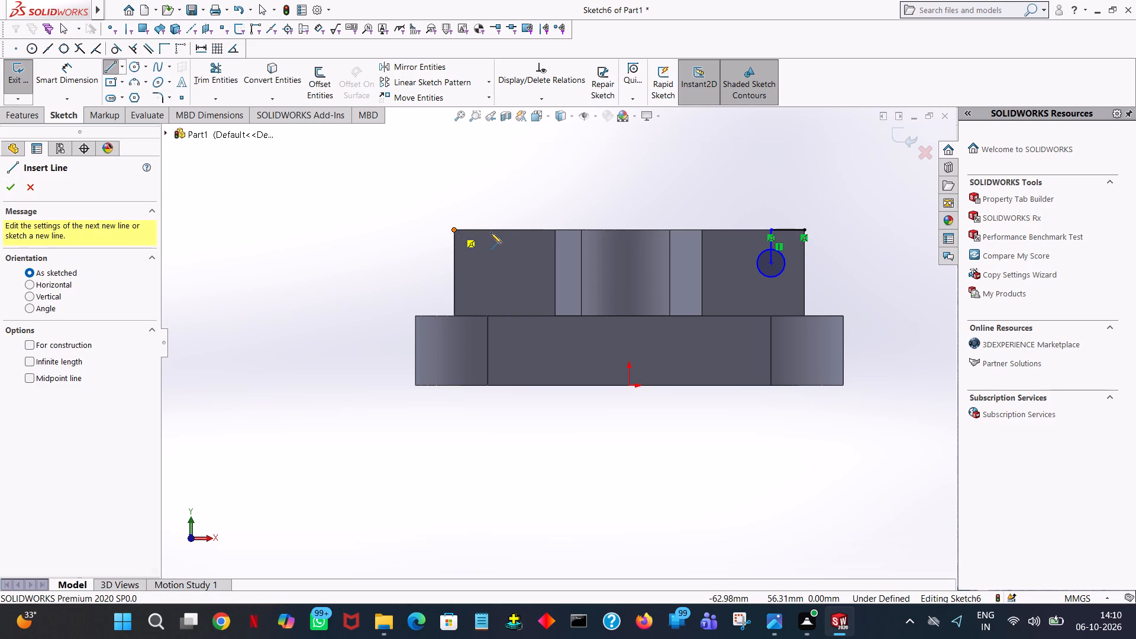
{"action": "left_click", "coordinate": [496, 231]}
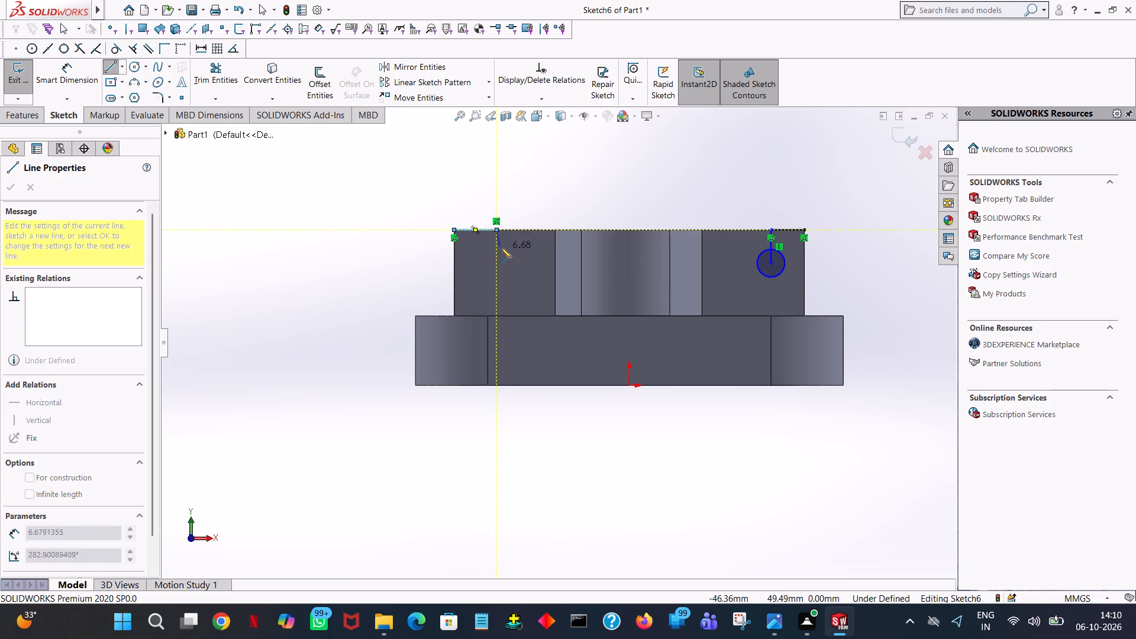
{"action": "key", "text": "1"}
{"action": "key", "text": "2"}
{"action": "key", "text": "Return"}
{"action": "right_click", "coordinate": [512, 246]}
{"action": "left_click", "coordinate": [532, 256]}
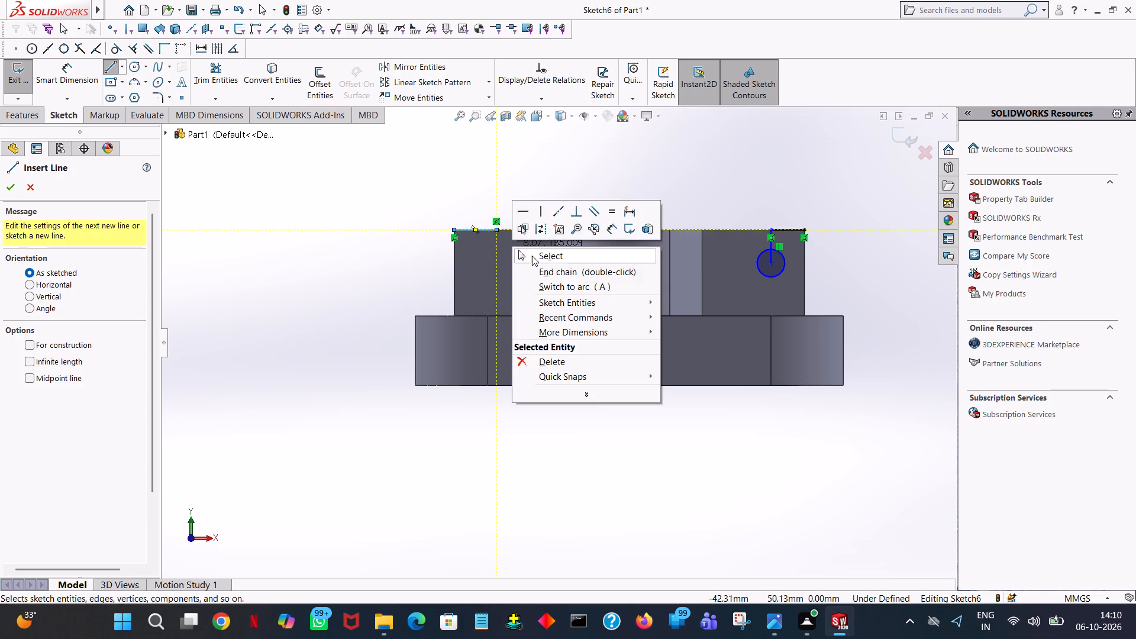
{"action": "left_click", "coordinate": [486, 230]}
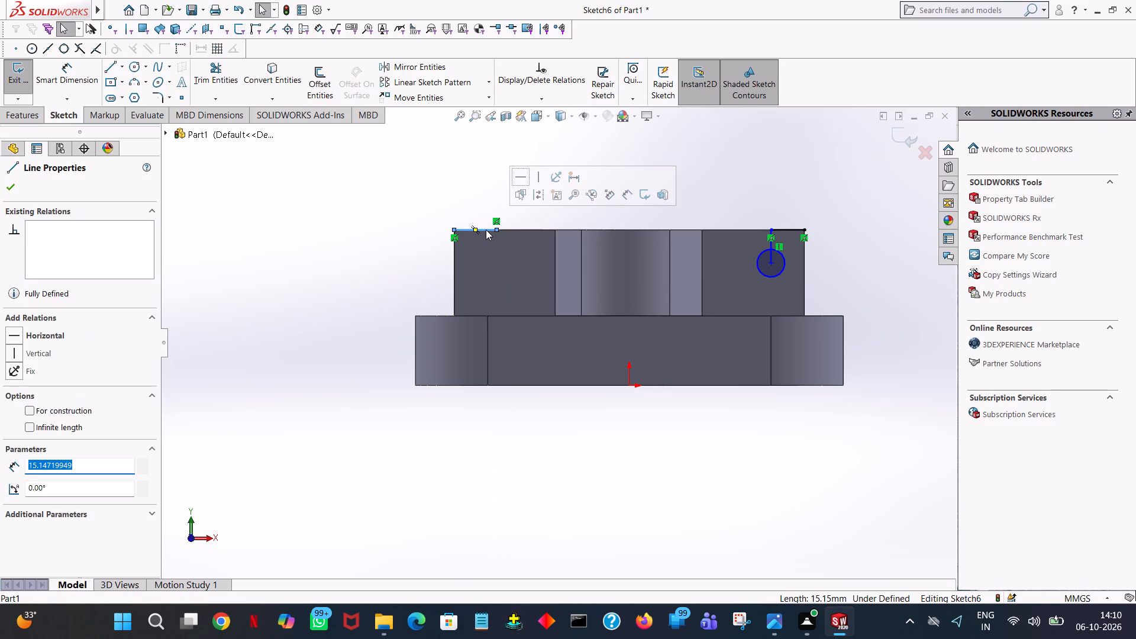
{"action": "type", "text": "12"}
{"action": "key", "text": "Return"}
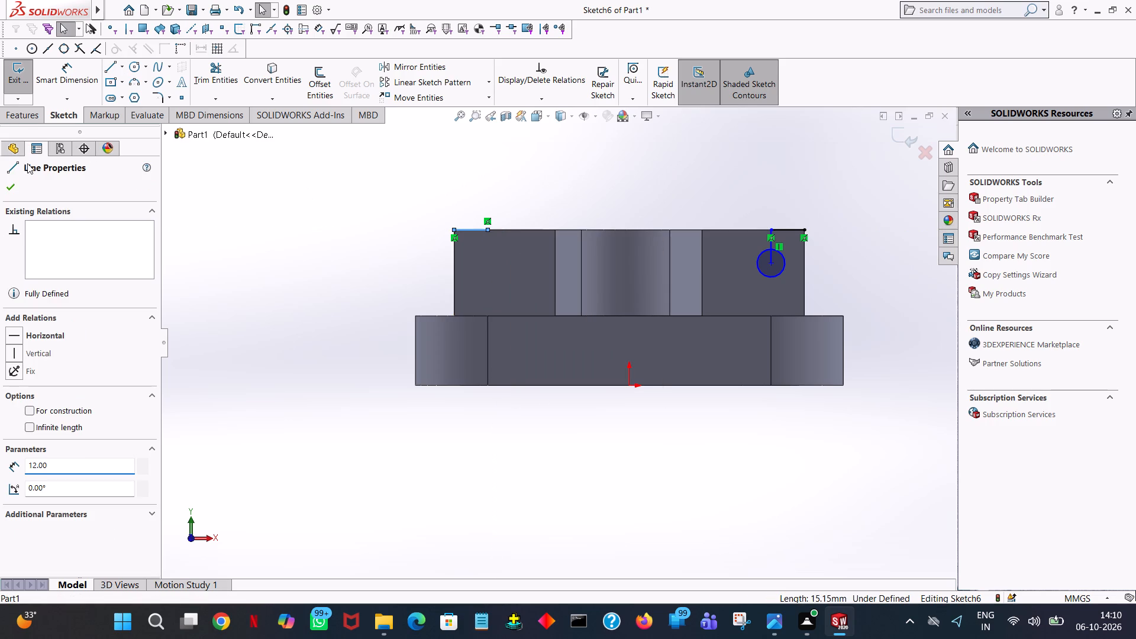
{"action": "left_click", "coordinate": [8, 190]}
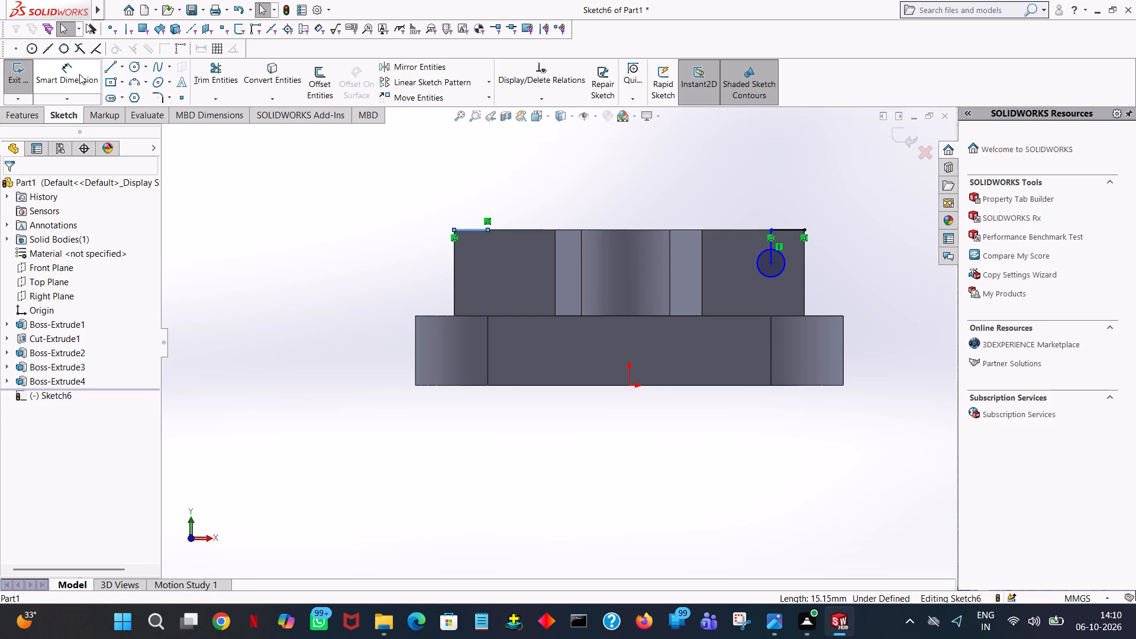
Draw a 12 mm vertical line downward from the inner end of the -X side arm's horizontal line.
{"action": "left_click", "coordinate": [111, 64]}
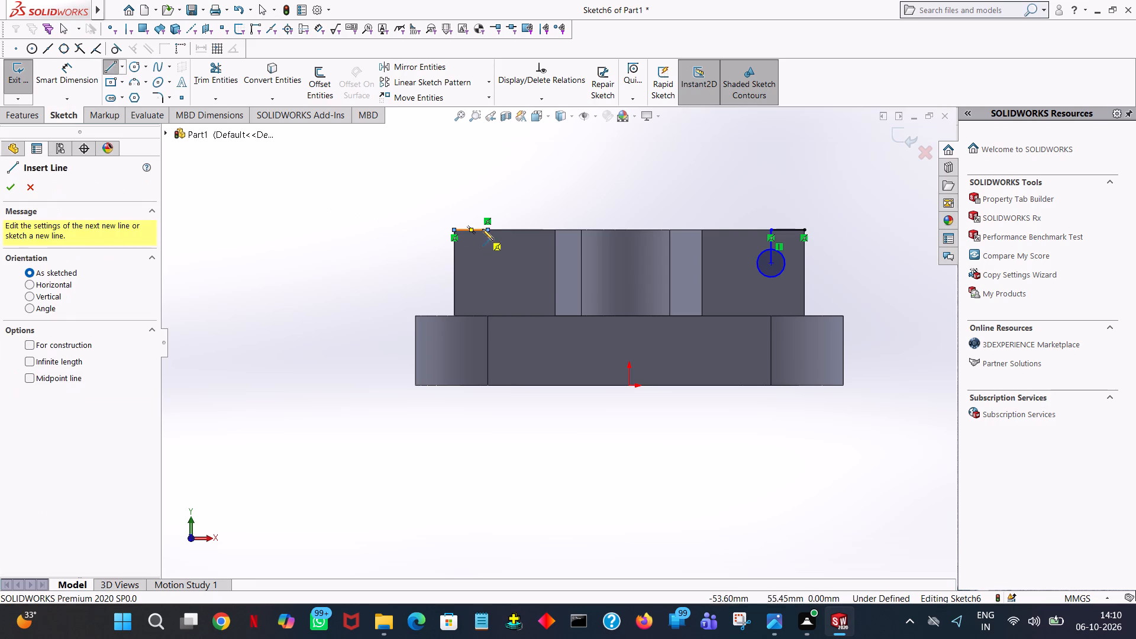
{"action": "left_click", "coordinate": [487, 227]}
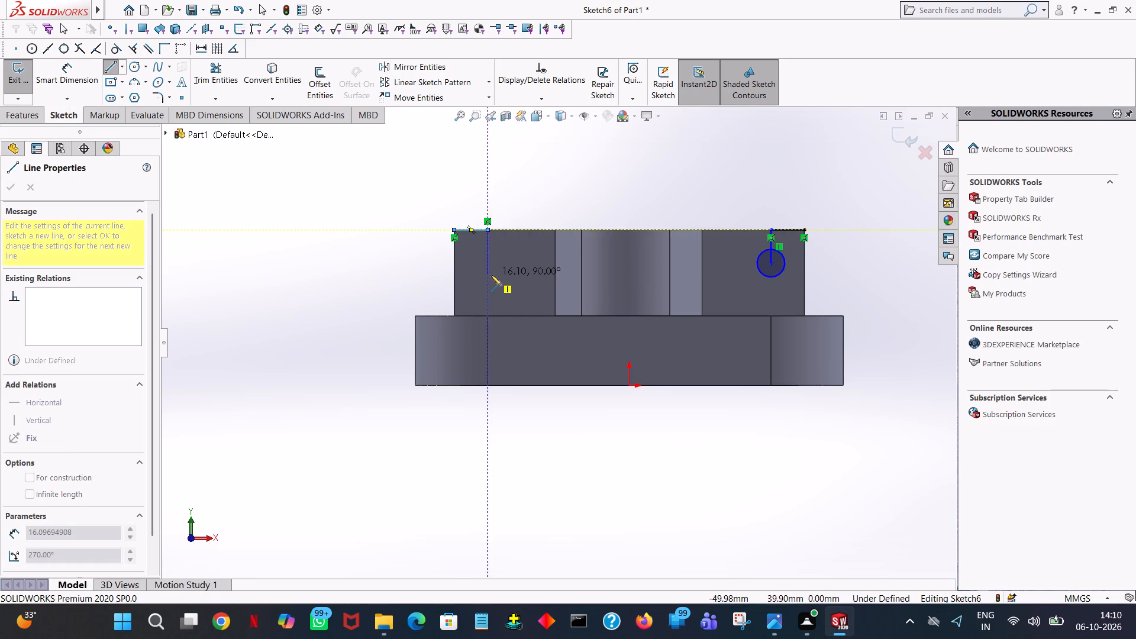
{"action": "left_click", "coordinate": [490, 275]}
{"action": "key", "text": "1"}
{"action": "key", "text": "2"}
{"action": "key", "text": "period"}
{"action": "key", "text": "Return"}
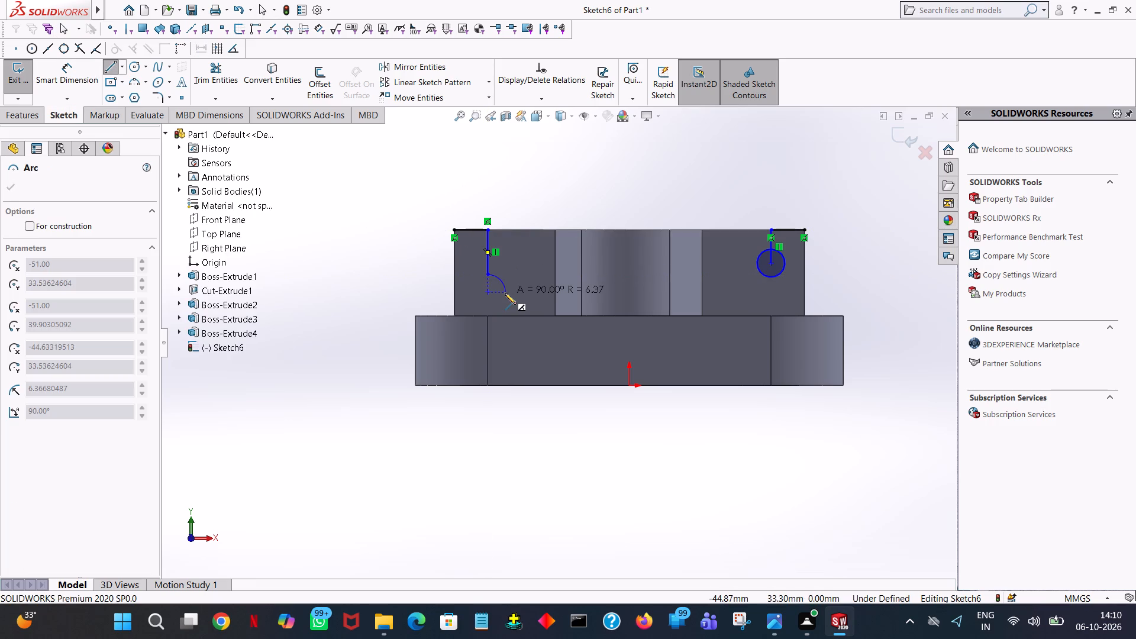
{"action": "right_click", "coordinate": [505, 293]}
{"action": "left_click", "coordinate": [526, 301]}
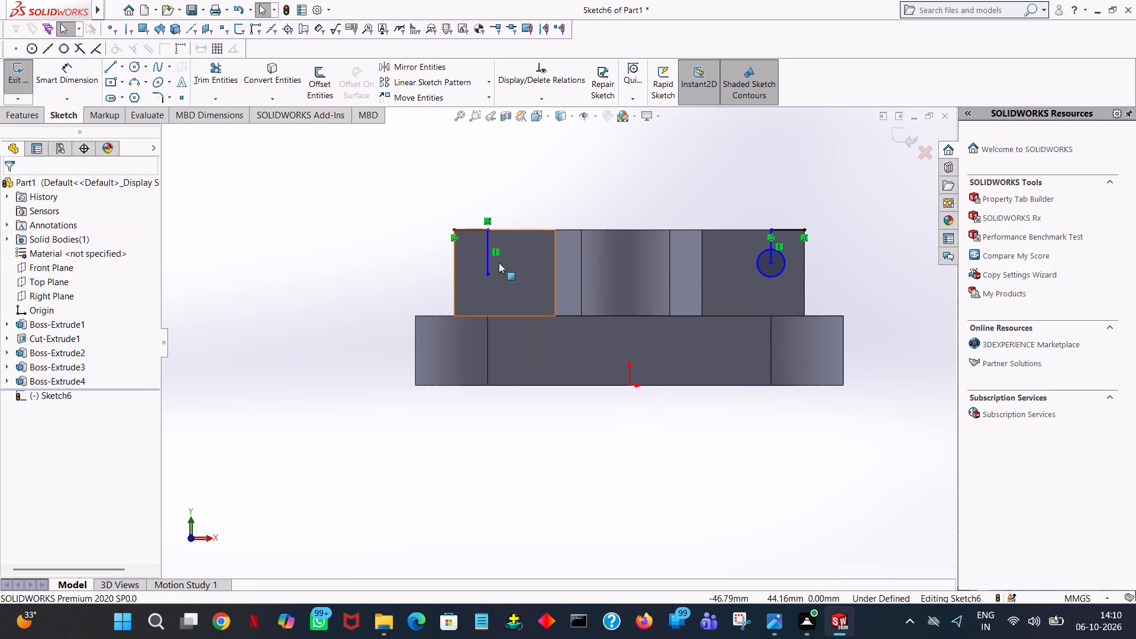
{"action": "left_click", "coordinate": [490, 263]}
{"action": "key", "text": "1"}
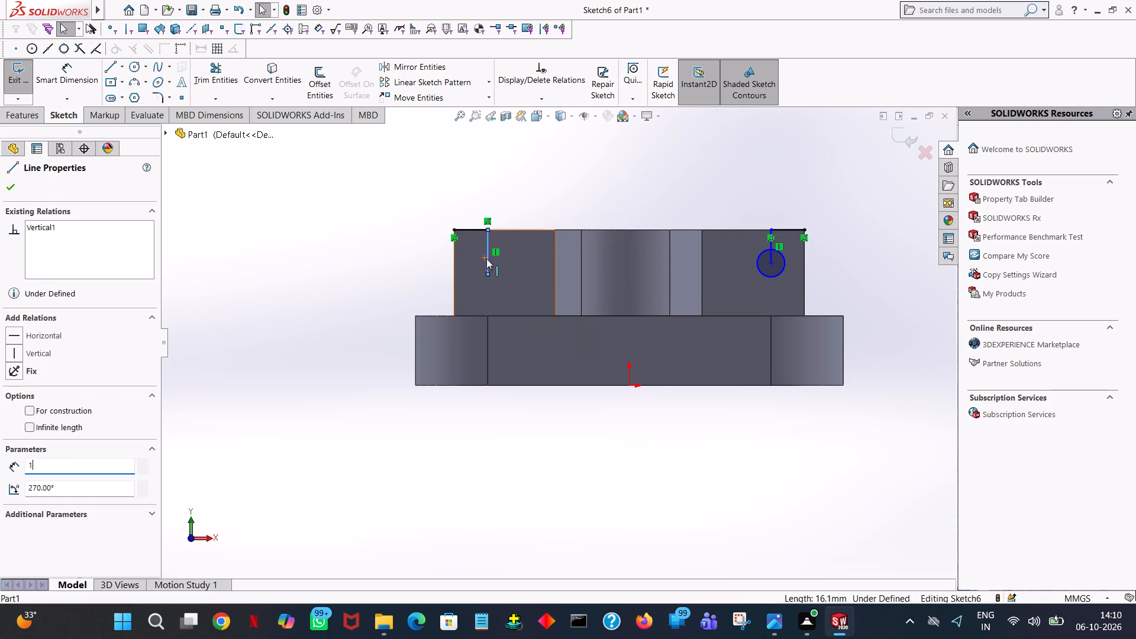
{"action": "key", "text": "2"}
{"action": "key", "text": "Return"}
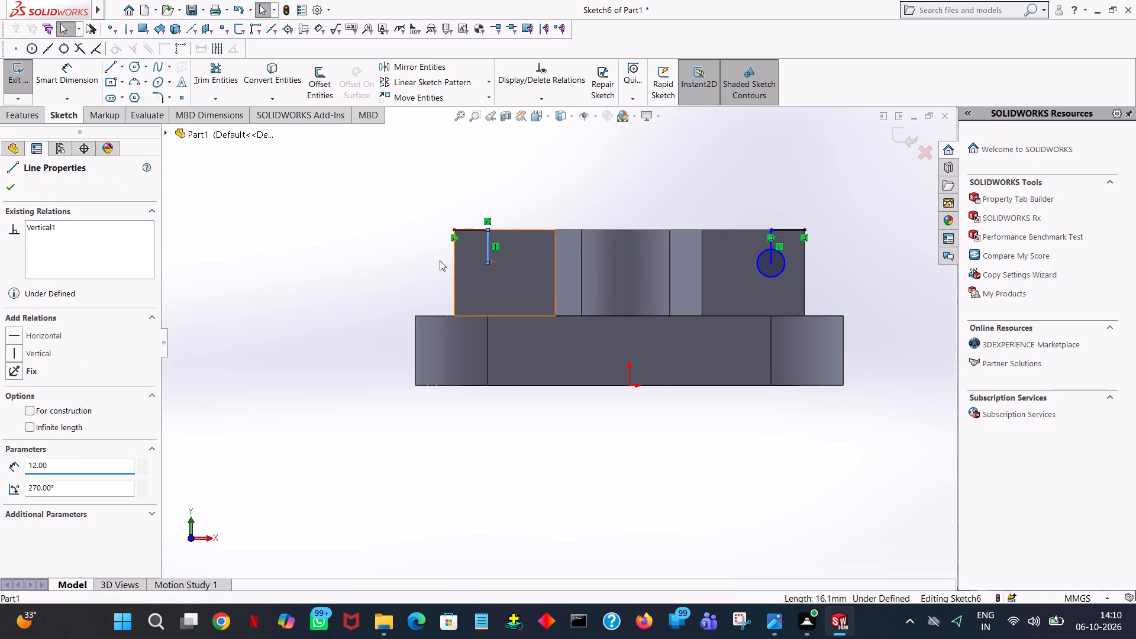
Draw a circle with a 5 mm radius centred on the lower end of the -X side arm's vertical line.
{"action": "left_click", "coordinate": [131, 63]}
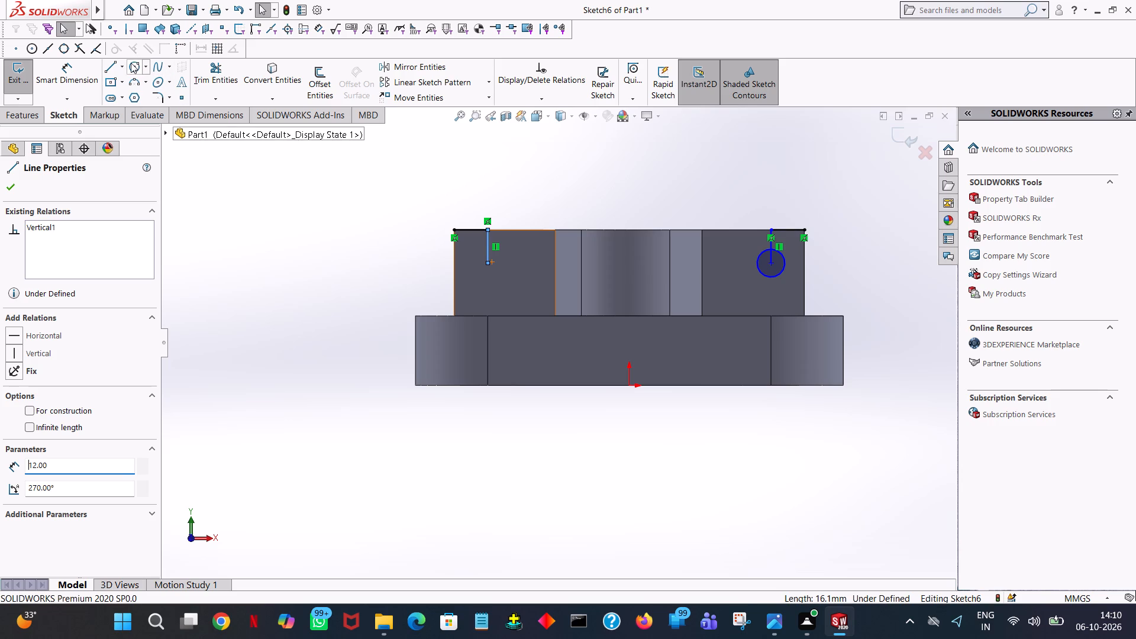
{"action": "left_click", "coordinate": [489, 263]}
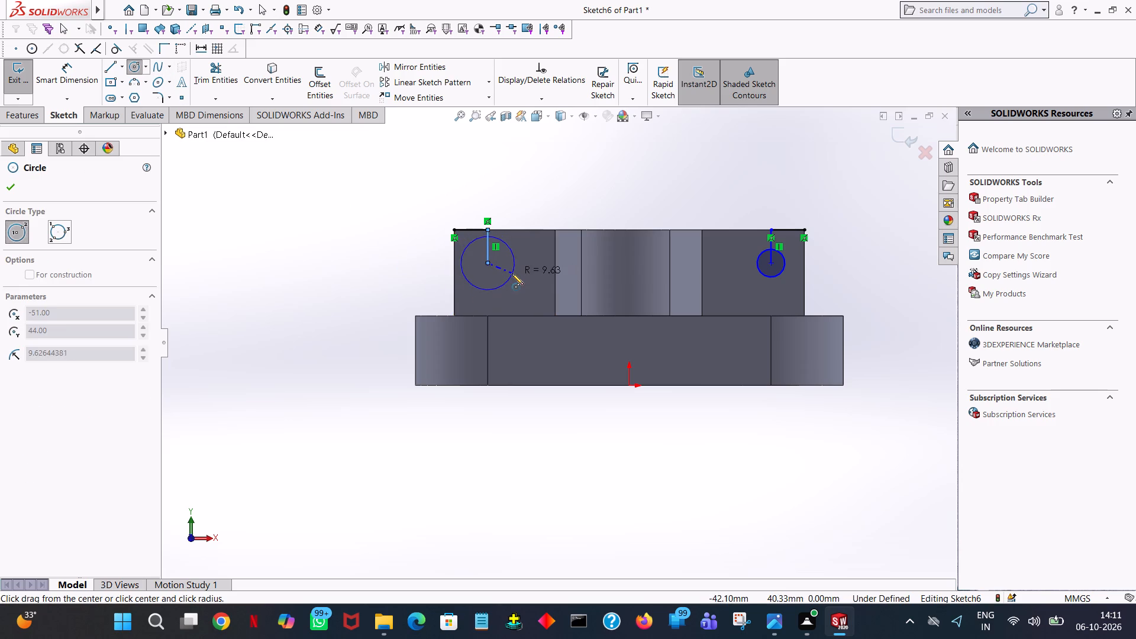
{"action": "left_click", "coordinate": [512, 273]}
{"action": "key", "text": "5"}
{"action": "key", "text": "Return"}
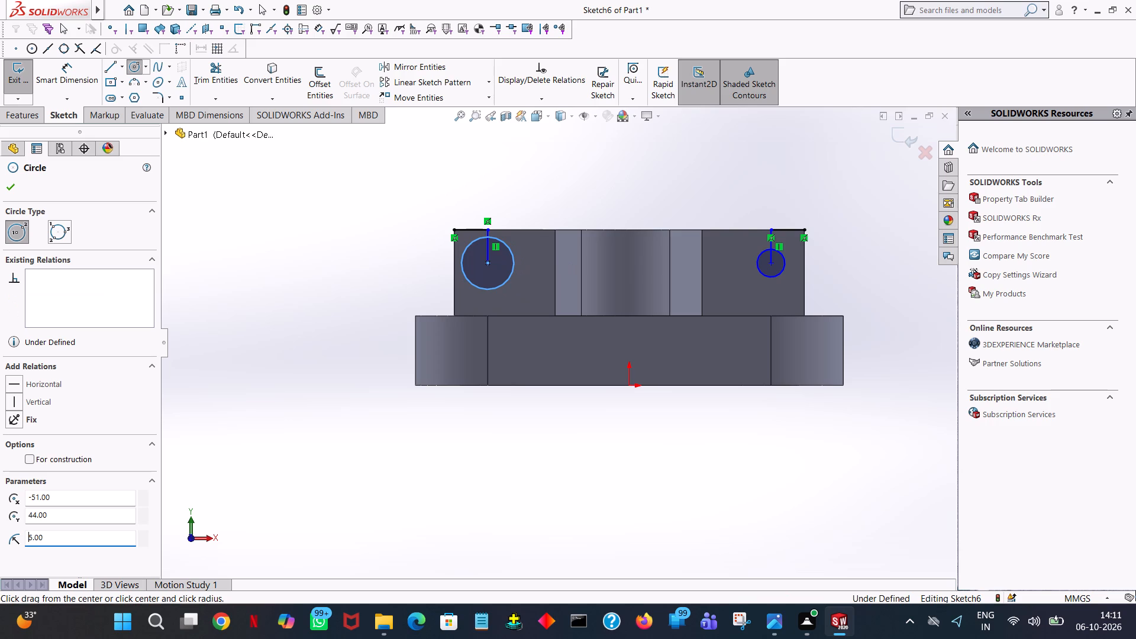
{"action": "left_click", "coordinate": [7, 179]}
{"action": "left_click", "coordinate": [477, 177]}
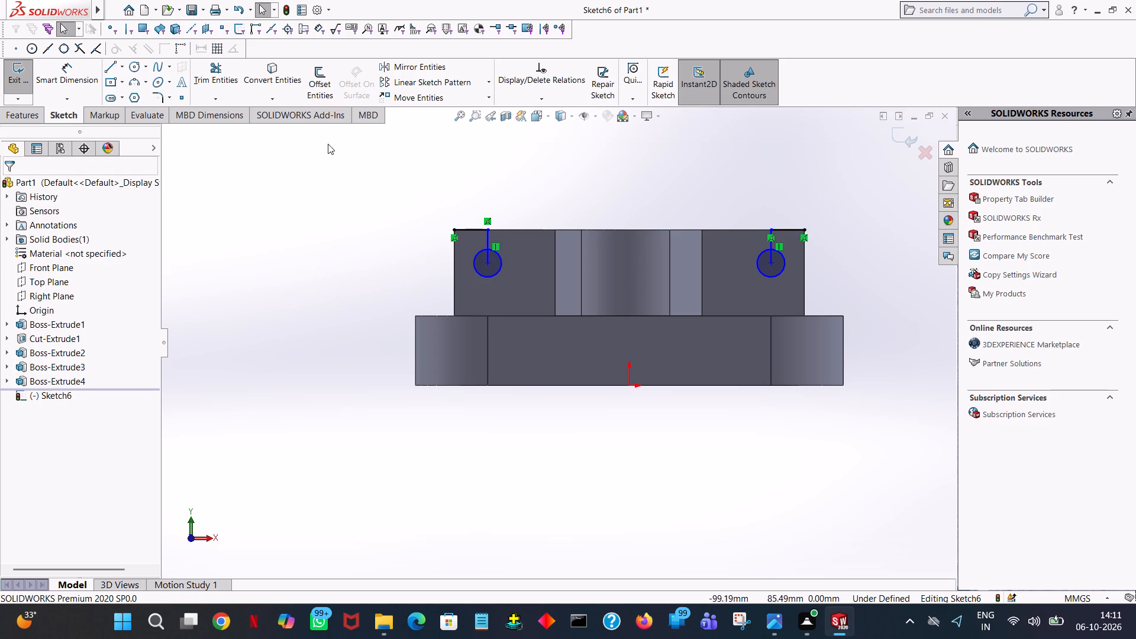
Trim away the vertical and horizontal locating lines on both arms, leaving only the two circles in the sketch.
{"action": "left_click", "coordinate": [215, 81]}
{"action": "left_click", "coordinate": [489, 237]}
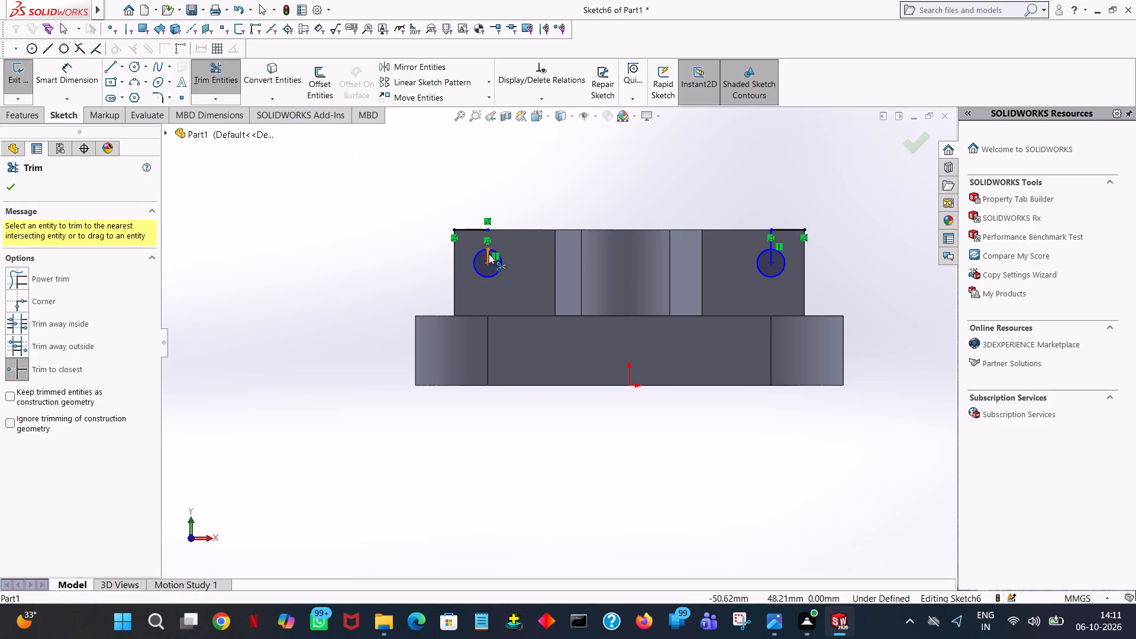
{"action": "left_click", "coordinate": [489, 254]}
{"action": "left_click", "coordinate": [773, 262]}
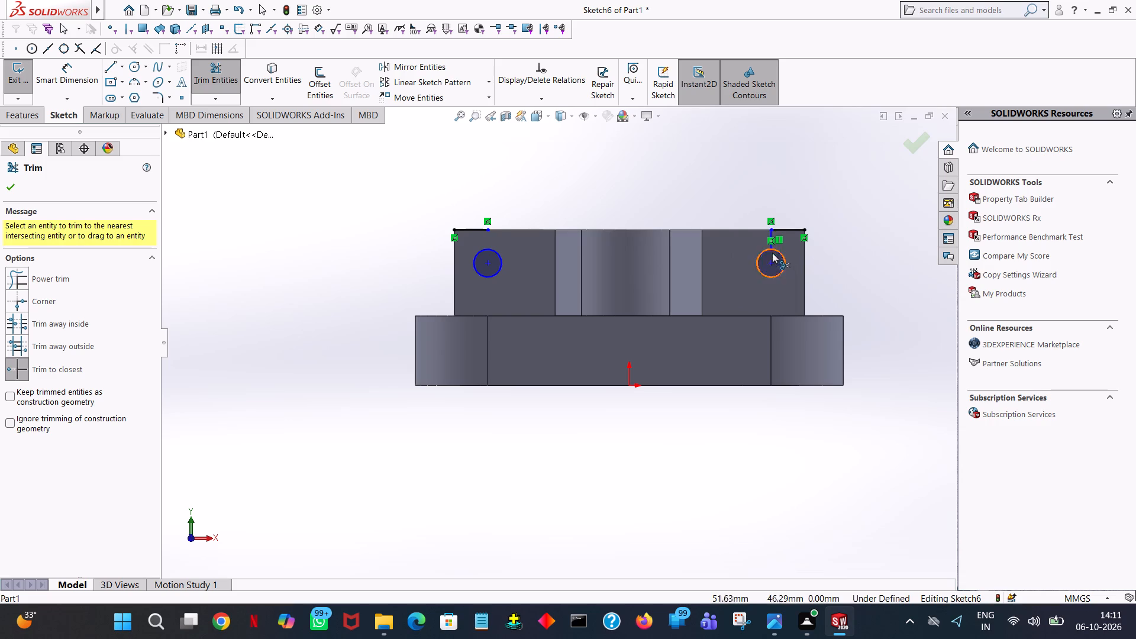
{"action": "left_click", "coordinate": [771, 242]}
{"action": "left_click", "coordinate": [773, 235]}
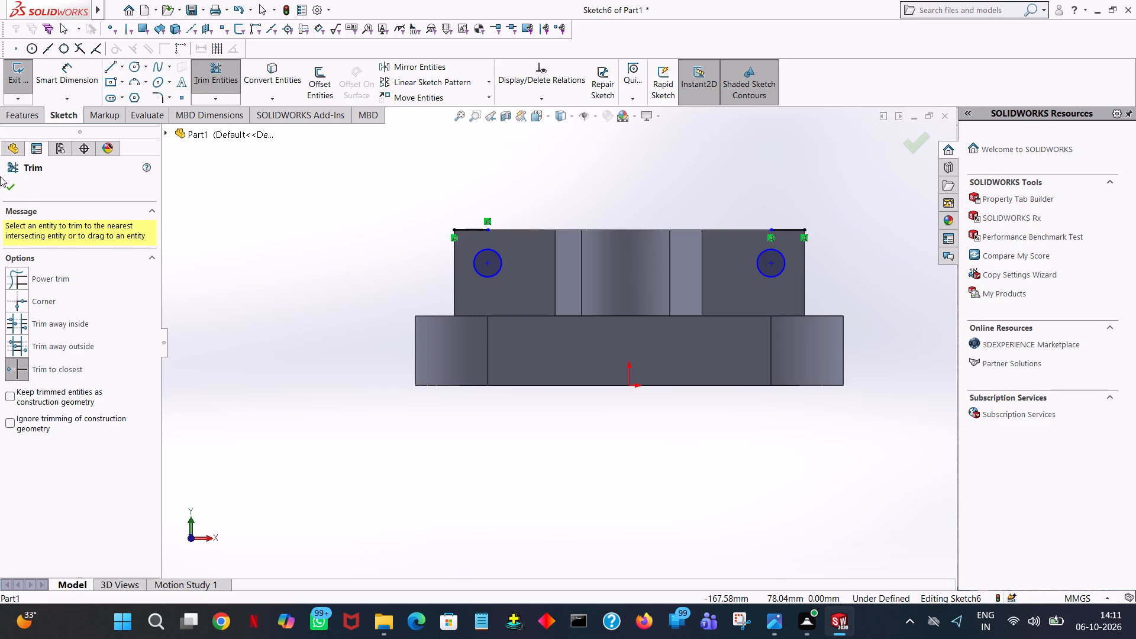
{"action": "left_click", "coordinate": [9, 185]}
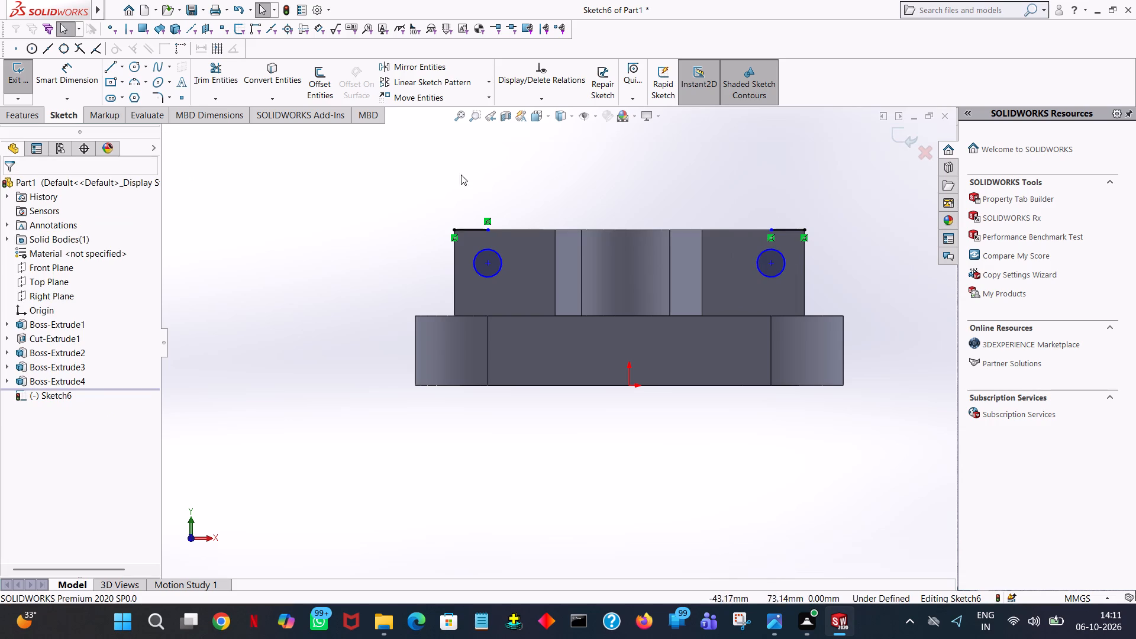
{"action": "left_click", "coordinate": [228, 75]}
{"action": "left_click", "coordinate": [471, 231]}
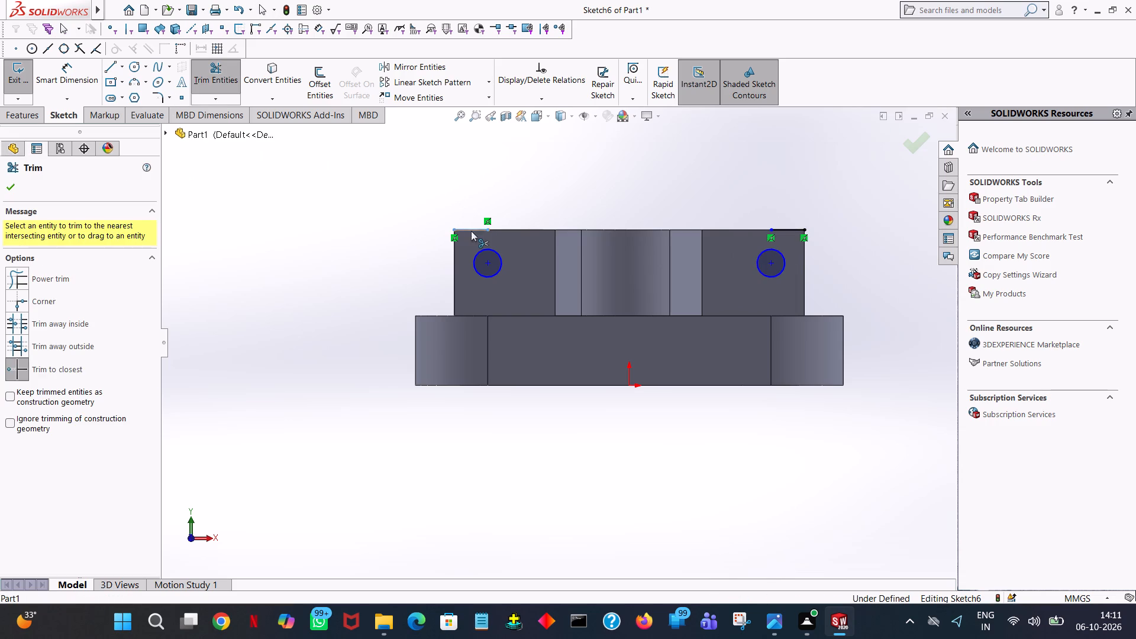
{"action": "left_click", "coordinate": [795, 231]}
{"action": "left_click", "coordinate": [4, 182]}
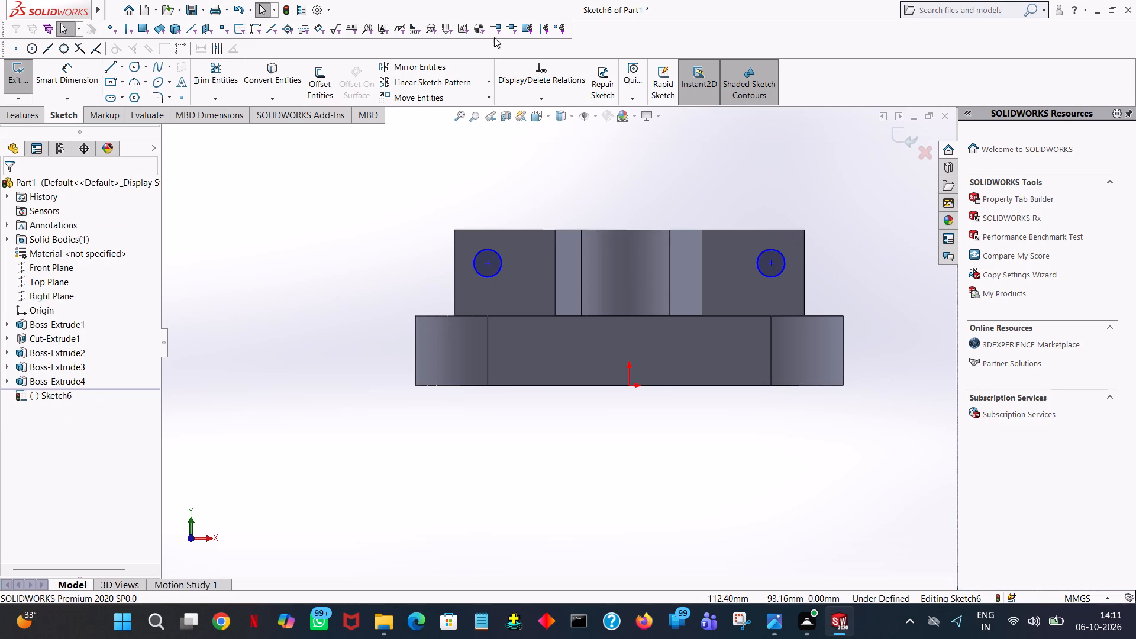
Extrude-cut both circles blind through the front and rear arms, extending the cut depth well beyond the rear arms.
{"action": "middle_click_drag", "start_coordinate": [276, 196], "coordinate": [364, 224]}
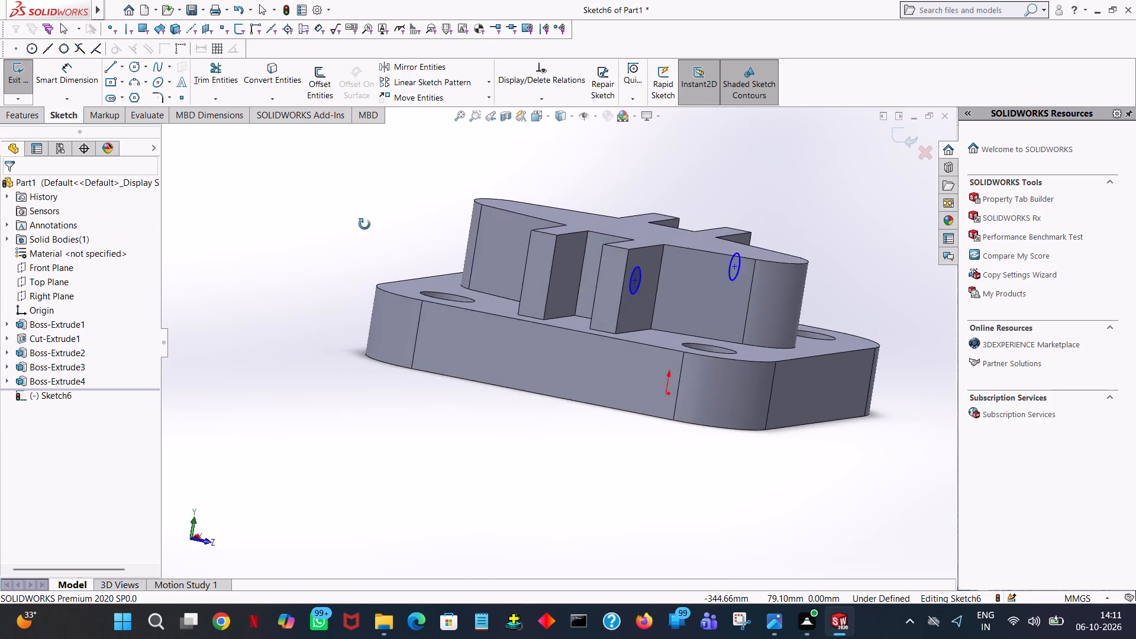
{"action": "middle_click_drag", "start_coordinate": [364, 224], "coordinate": [326, 269]}
{"action": "left_click", "coordinate": [33, 122]}
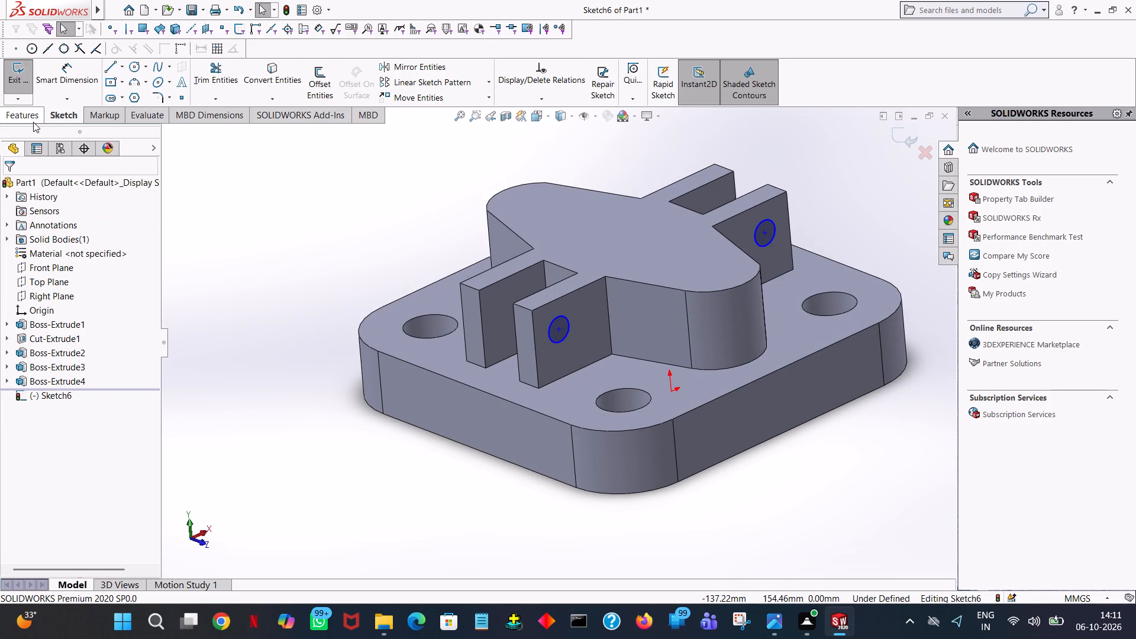
{"action": "left_click", "coordinate": [218, 79]}
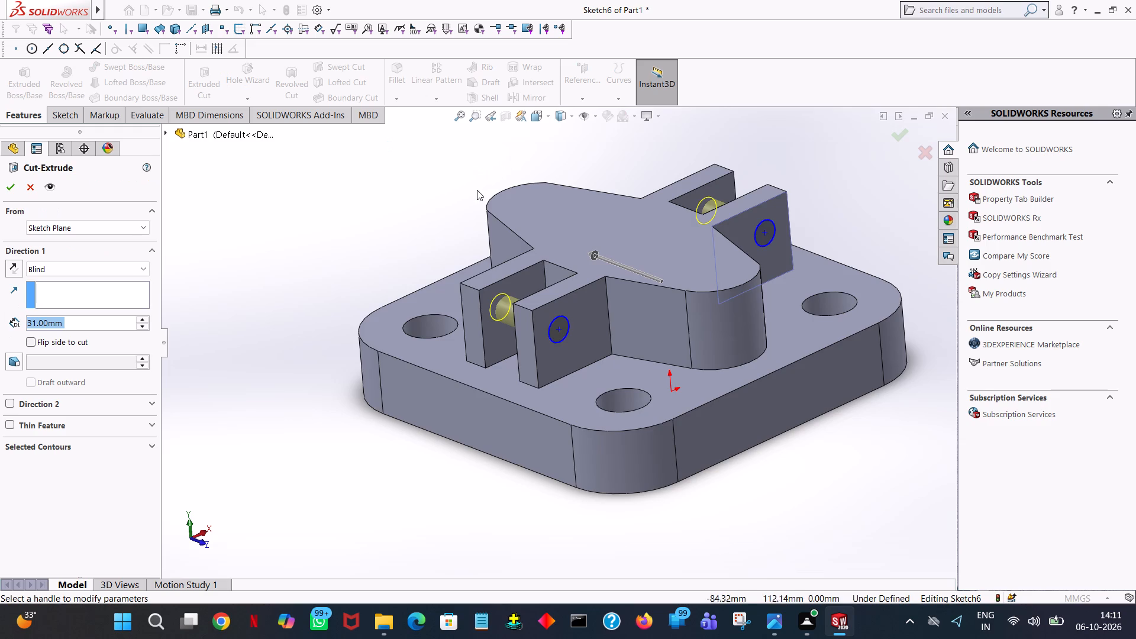
{"action": "middle_click_drag", "start_coordinate": [434, 202], "coordinate": [495, 289]}
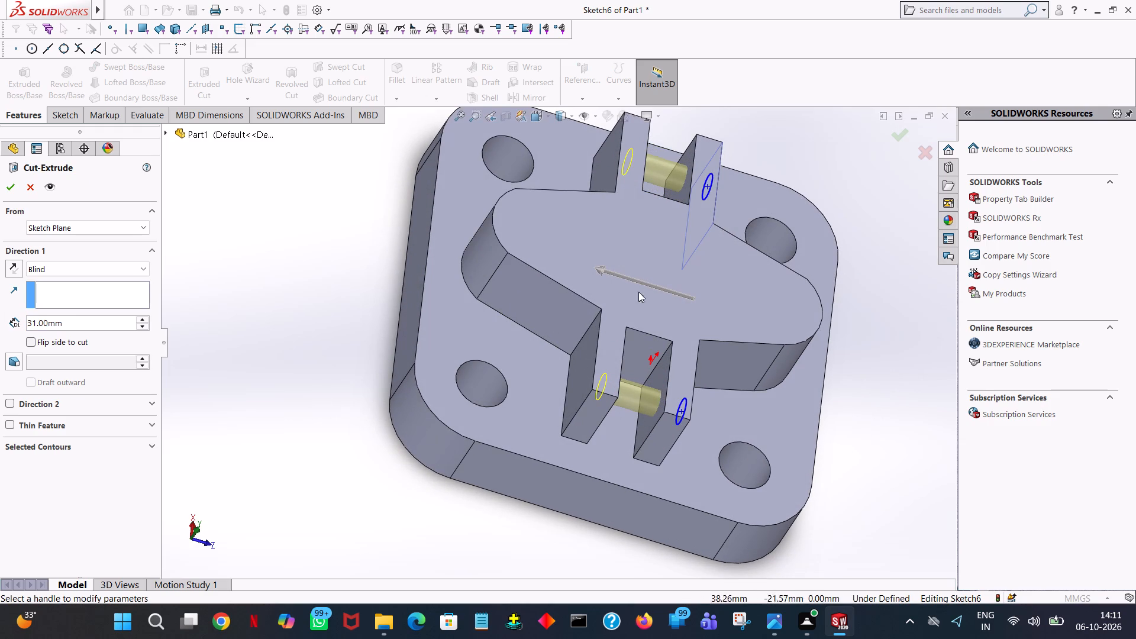
{"action": "left_click_drag", "start_coordinate": [598, 269], "coordinate": [383, 264]}
{"action": "left_click", "coordinate": [8, 182]}
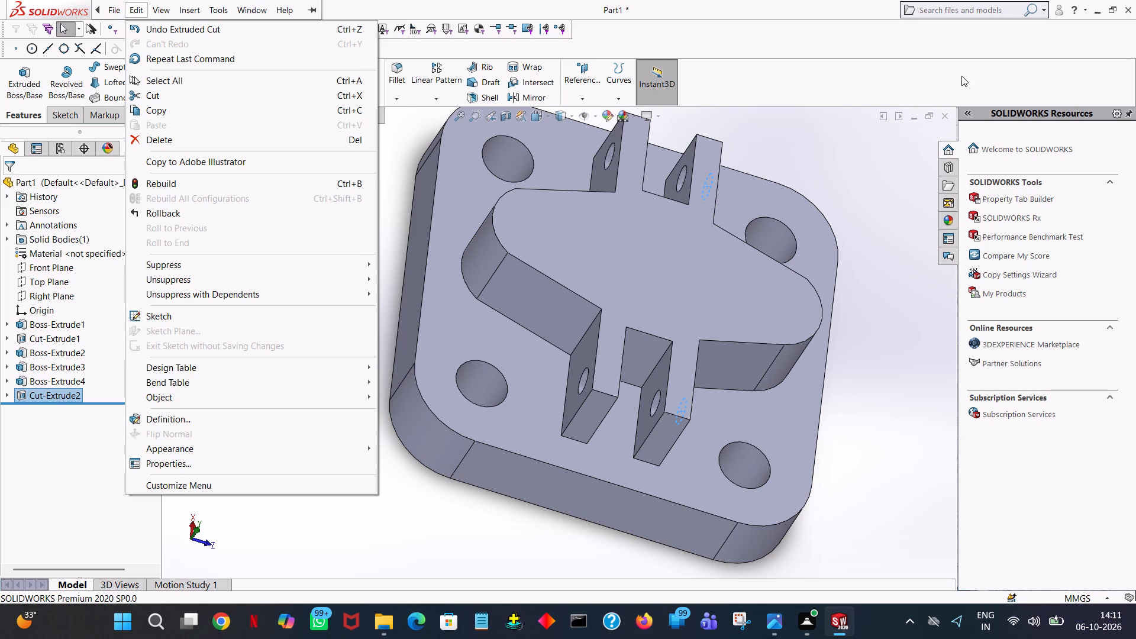
Fillet the top outer edge of the front (+Z) arm on the +X side with a 12 mm radius.
{"action": "middle_click_drag", "start_coordinate": [891, 356], "coordinate": [722, 321]}
{"action": "left_click", "coordinate": [890, 344]}
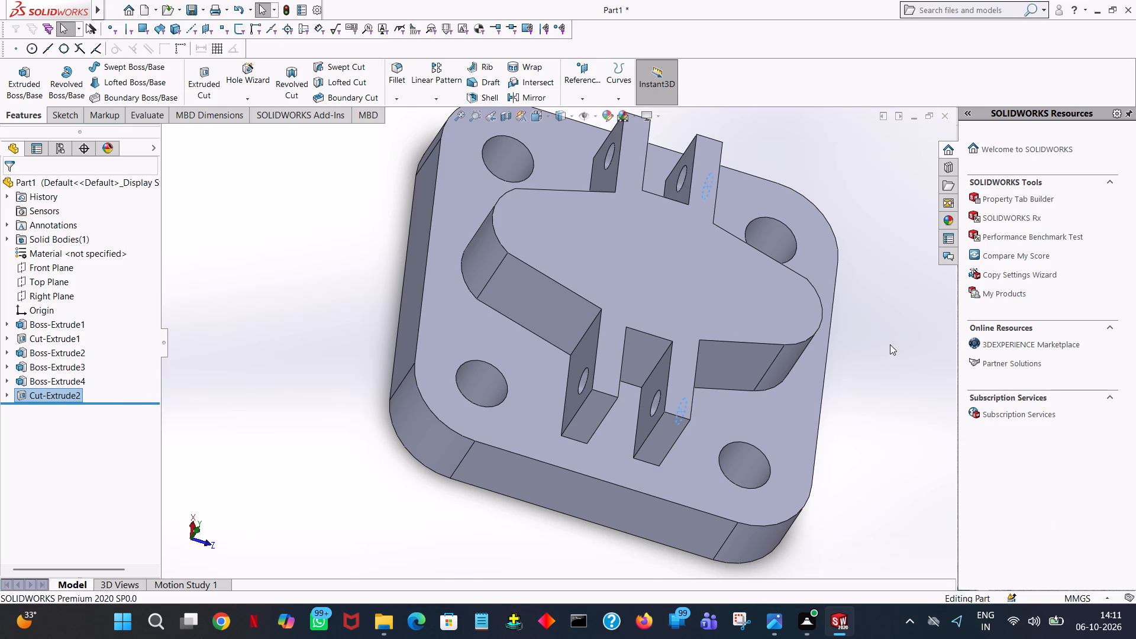
{"action": "middle_click_drag", "start_coordinate": [884, 333], "coordinate": [775, 338]}
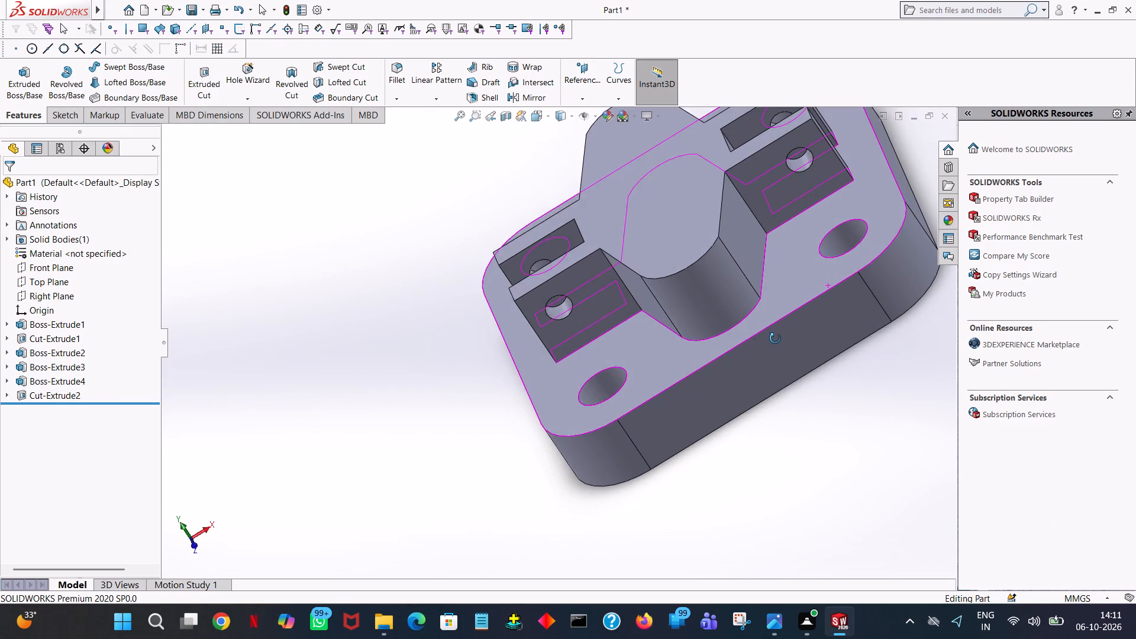
{"action": "middle_click_drag", "start_coordinate": [775, 338], "coordinate": [773, 334]}
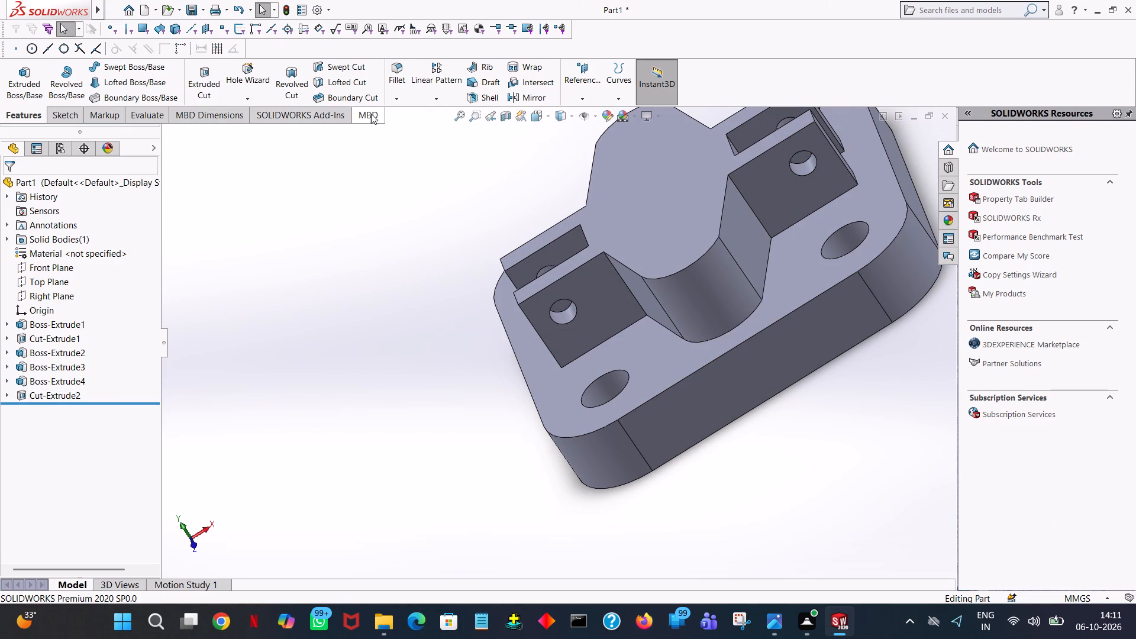
{"action": "scroll", "coordinate": [880, 198], "scroll_direction": "down", "scroll_amount": 4, "text": "ctrl"}
{"action": "middle_click_drag", "start_coordinate": [835, 183], "coordinate": [808, 339], "text": "ctrl"}
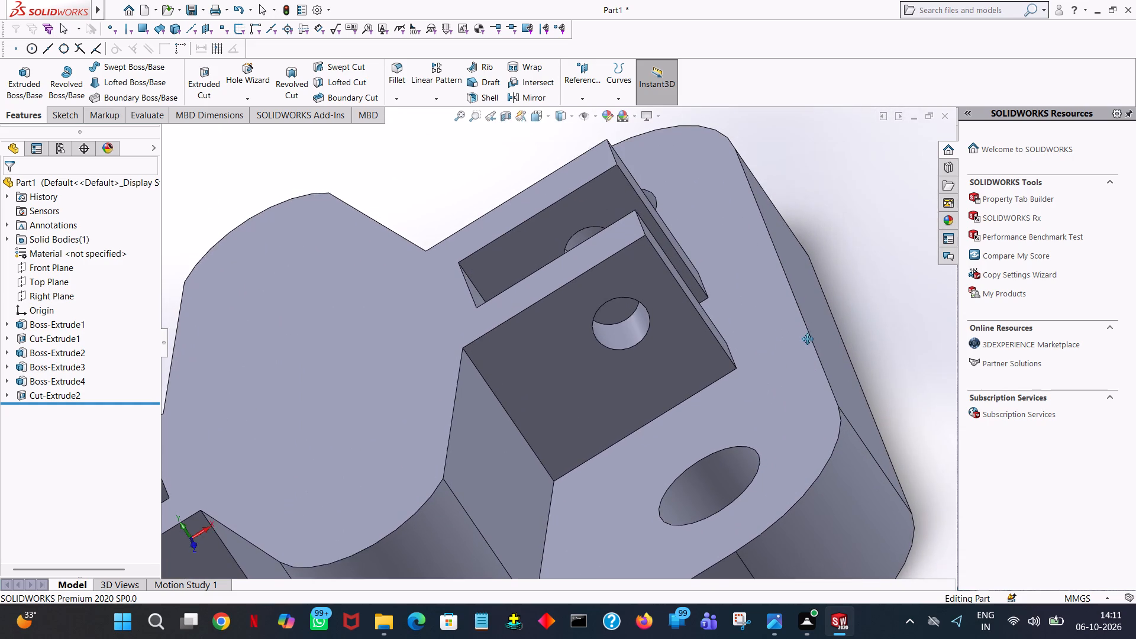
{"action": "middle_click_drag", "start_coordinate": [808, 339], "coordinate": [808, 348], "text": "ctrl"}
{"action": "left_click", "coordinate": [393, 67]}
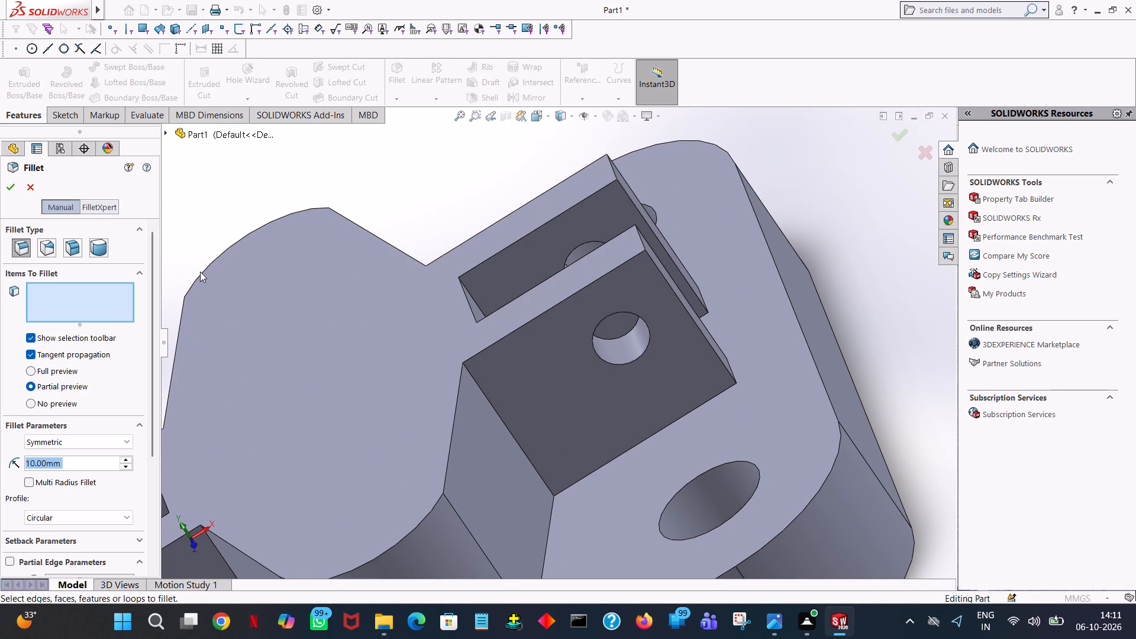
{"action": "type", "text": "12"}
{"action": "key", "text": "period"}
{"action": "key", "text": "Return"}
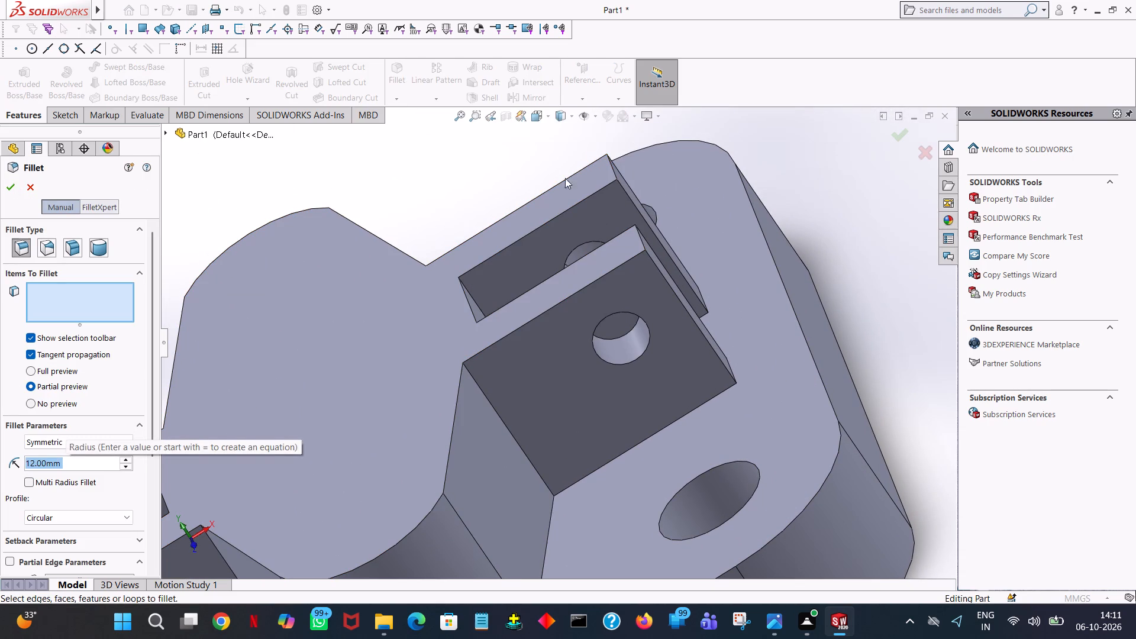
{"action": "left_click", "coordinate": [643, 244]}
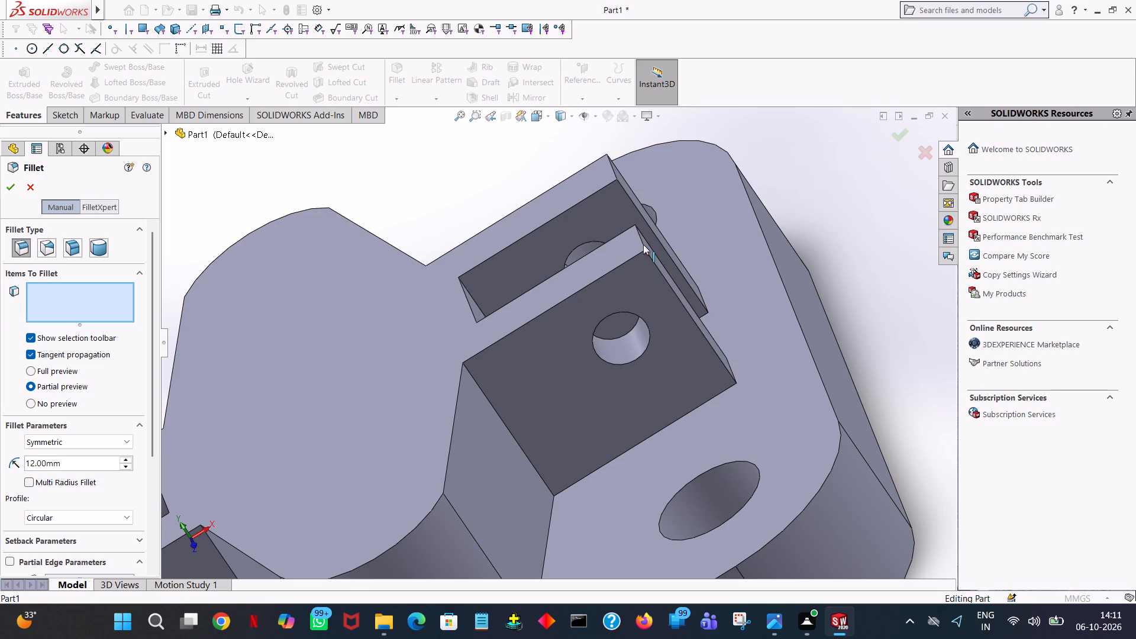
{"action": "left_click", "coordinate": [9, 186]}
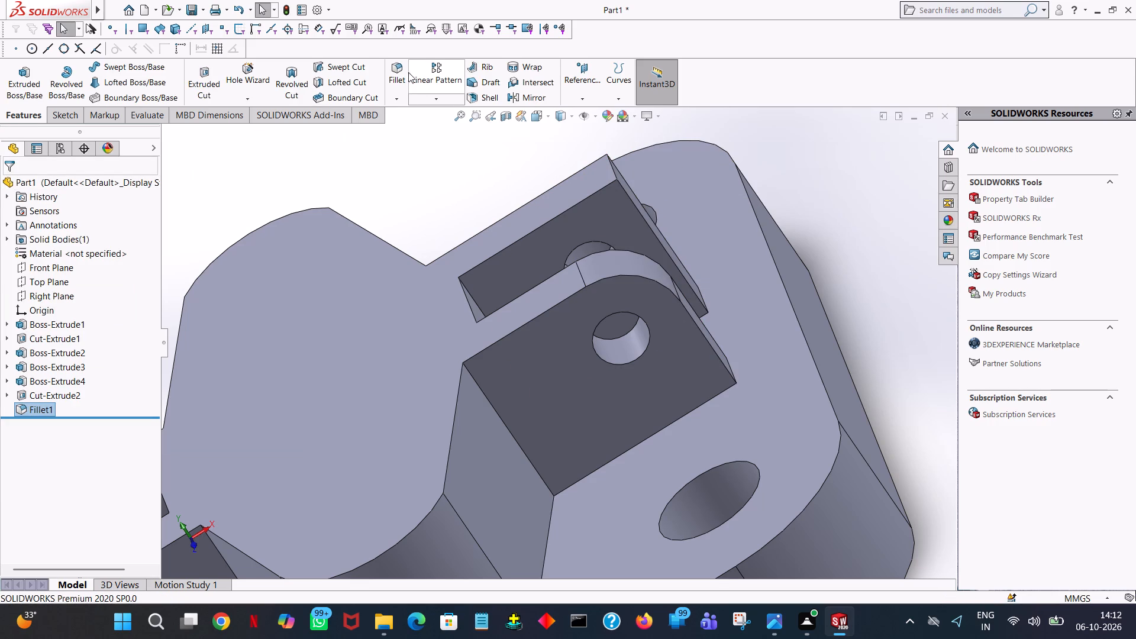
Fillet the top outer edge of the rear (-Z) arm on the +X side with a 12 mm radius.
{"action": "left_click", "coordinate": [406, 70]}
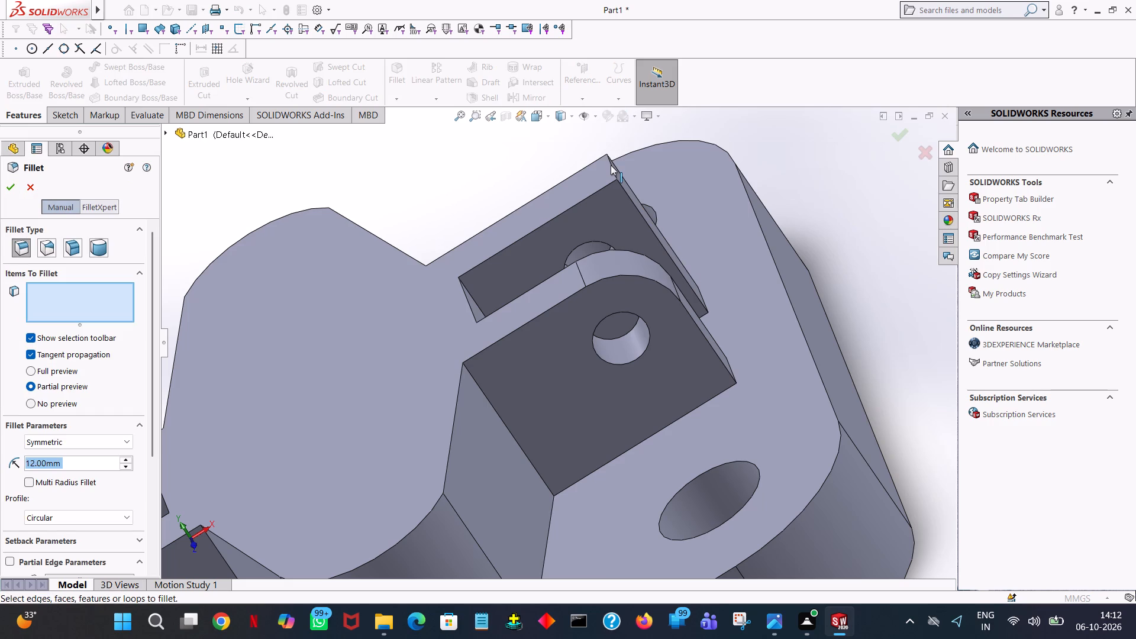
{"action": "left_click", "coordinate": [611, 165]}
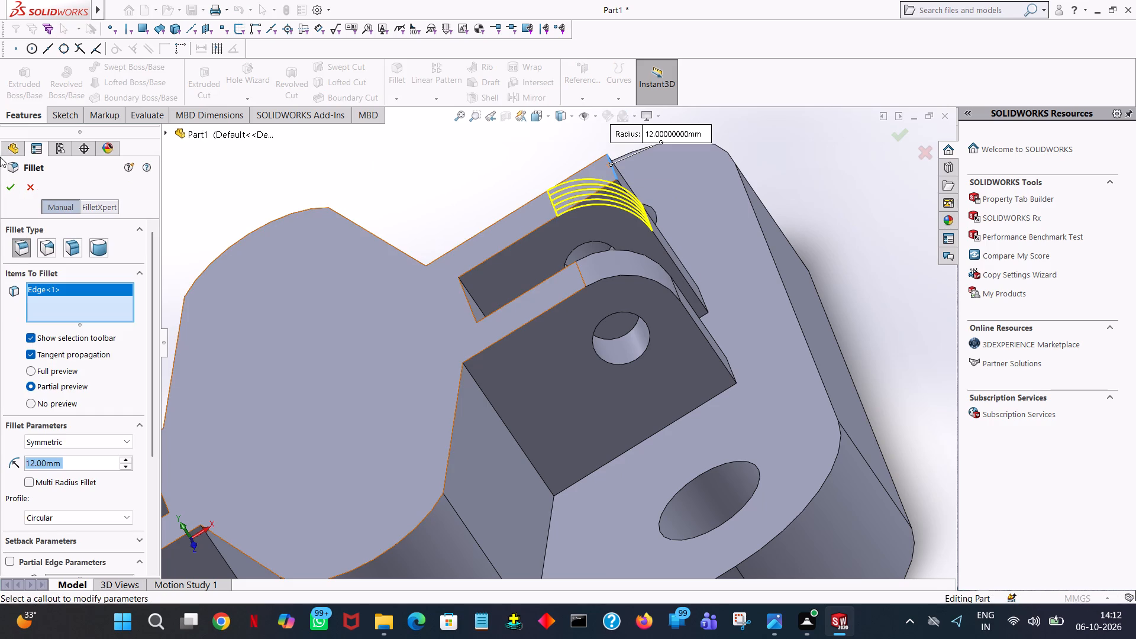
{"action": "left_click", "coordinate": [5, 183]}
Fillet the top outer edge of the rear (-Z) arm on the -X side with a 12 mm radius.
{"action": "scroll", "coordinate": [165, 253], "scroll_direction": "down", "scroll_amount": 3, "text": "ctrl"}
{"action": "scroll", "coordinate": [165, 253], "scroll_direction": "up", "scroll_amount": 2, "text": "ctrl"}
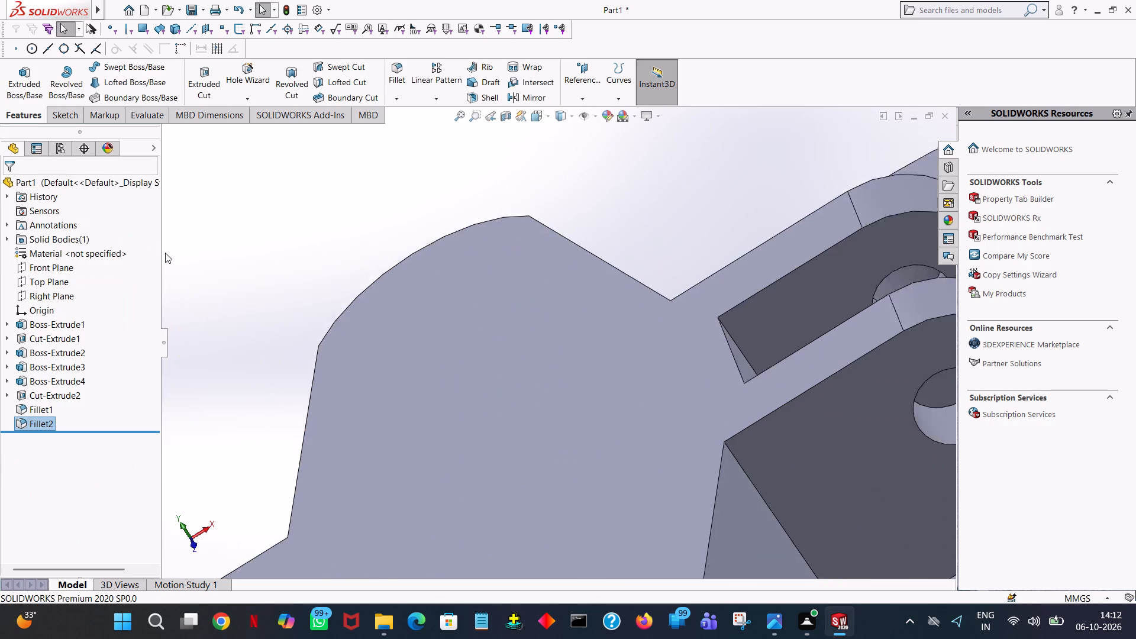
{"action": "scroll", "coordinate": [165, 253], "scroll_direction": "up", "scroll_amount": 6, "text": "ctrl"}
{"action": "scroll", "coordinate": [461, 521], "scroll_direction": "down", "scroll_amount": 2, "text": "ctrl"}
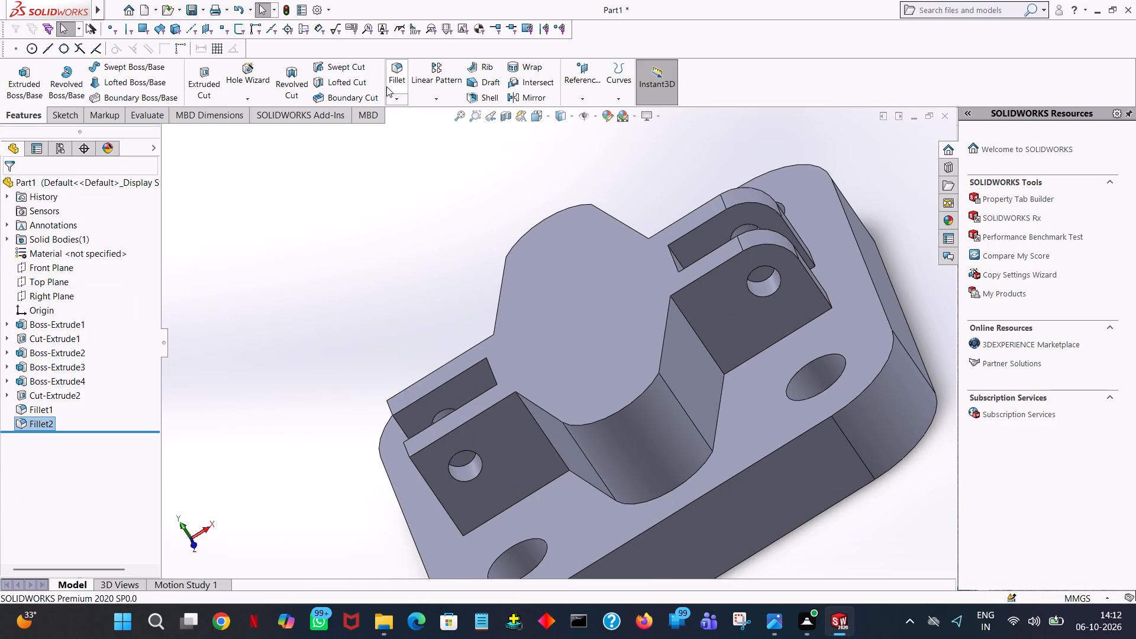
{"action": "left_click", "coordinate": [393, 75]}
{"action": "middle_click_drag", "start_coordinate": [404, 250], "coordinate": [496, 178]}
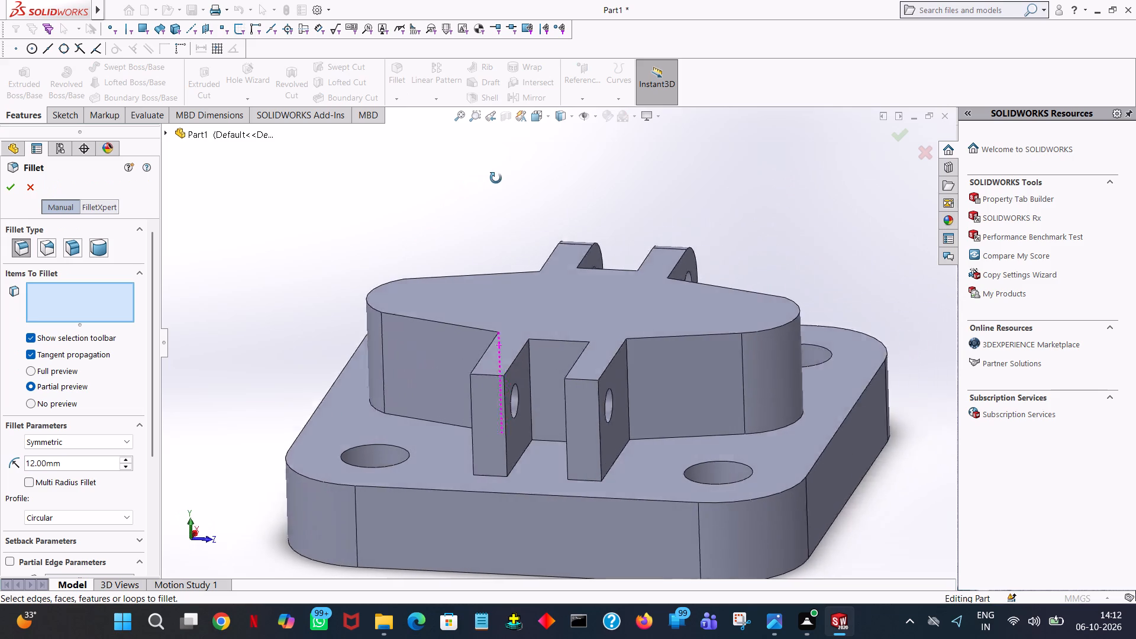
{"action": "middle_click_drag", "start_coordinate": [496, 178], "coordinate": [504, 178]}
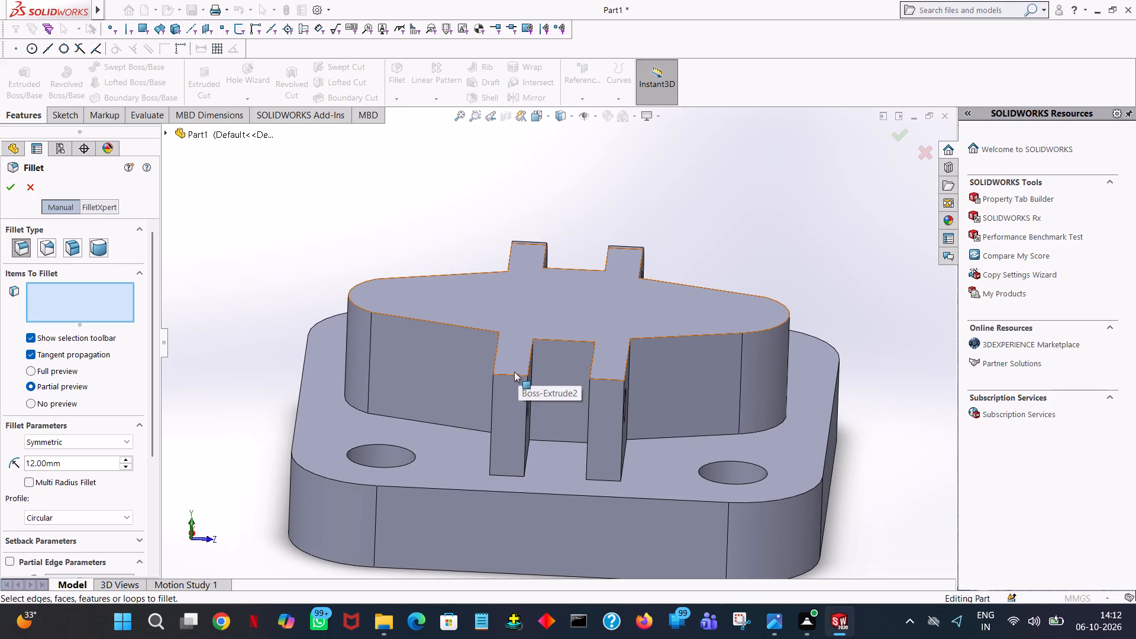
{"action": "left_click", "coordinate": [514, 375]}
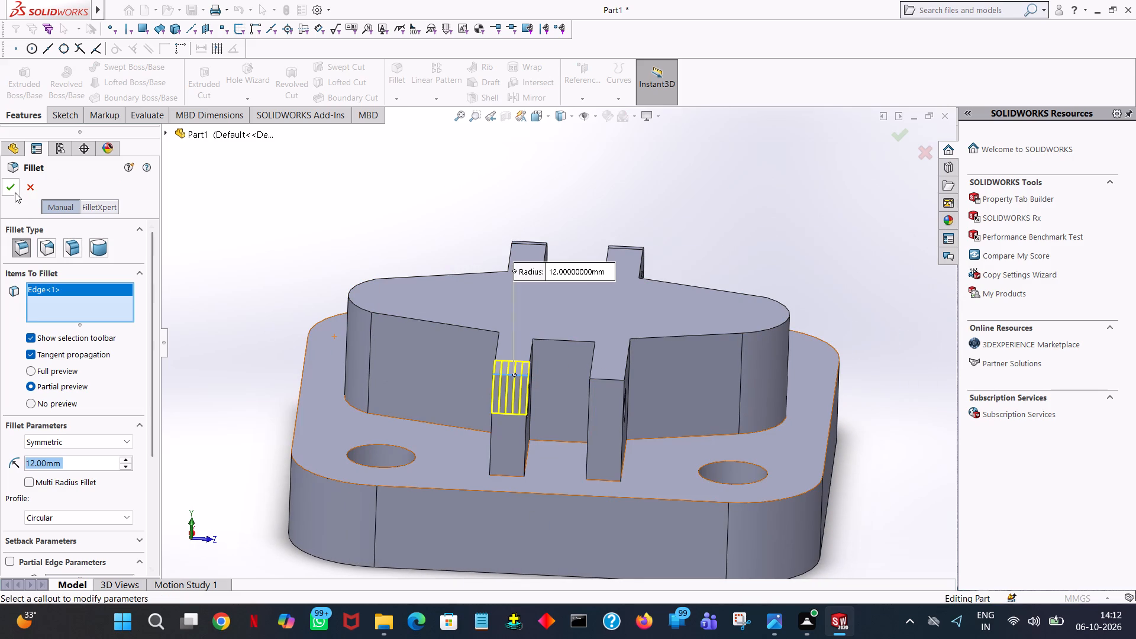
{"action": "left_click", "coordinate": [14, 190]}
Fillet the top outer edge of the front (+Z) arm on the -X side with a 12 mm radius.
{"action": "middle_click_drag", "start_coordinate": [621, 243], "coordinate": [585, 241]}
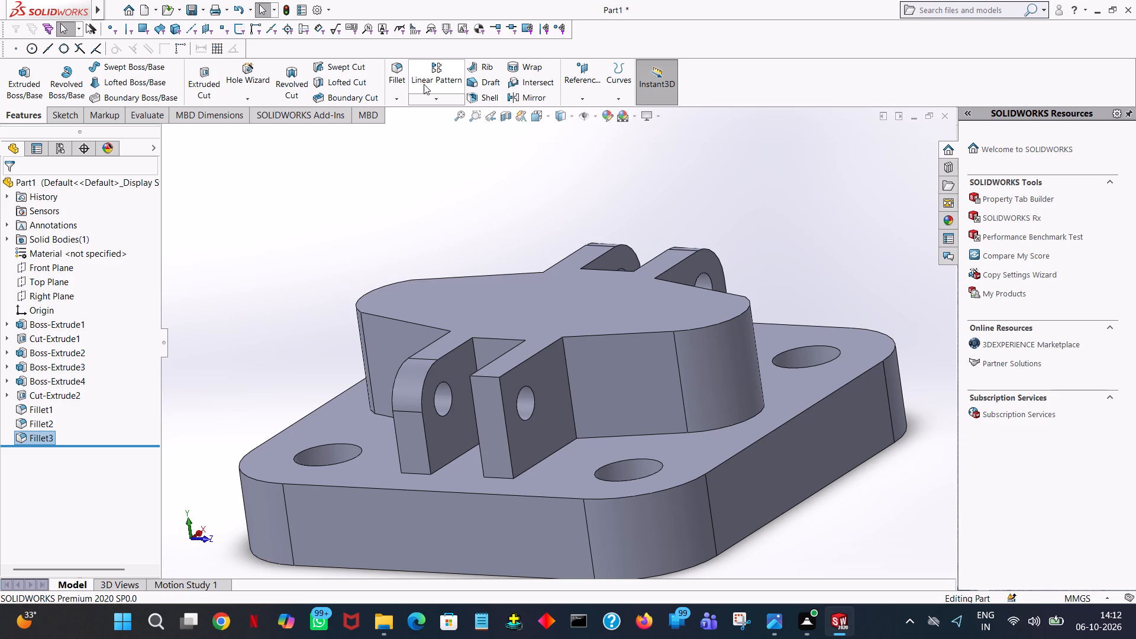
{"action": "left_click", "coordinate": [396, 76]}
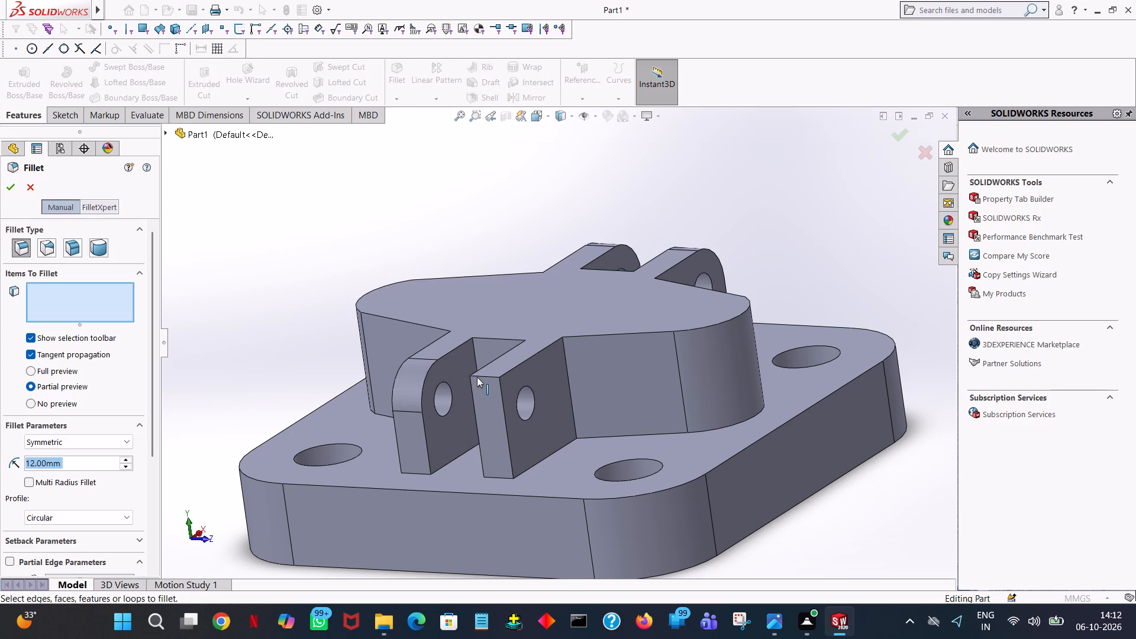
{"action": "left_click", "coordinate": [477, 377]}
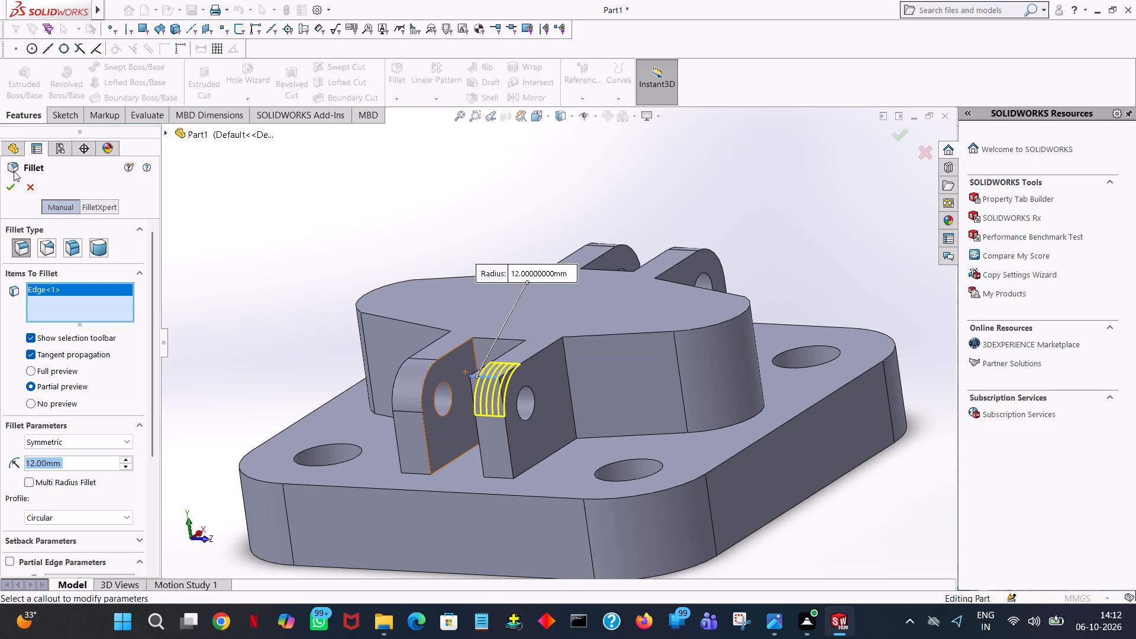
{"action": "left_click", "coordinate": [9, 180]}
Start an extruded-cut sketch on the elongated boss's top face and draw a circle centred on the origin.
{"action": "middle_click_drag", "start_coordinate": [718, 302], "coordinate": [709, 347]}
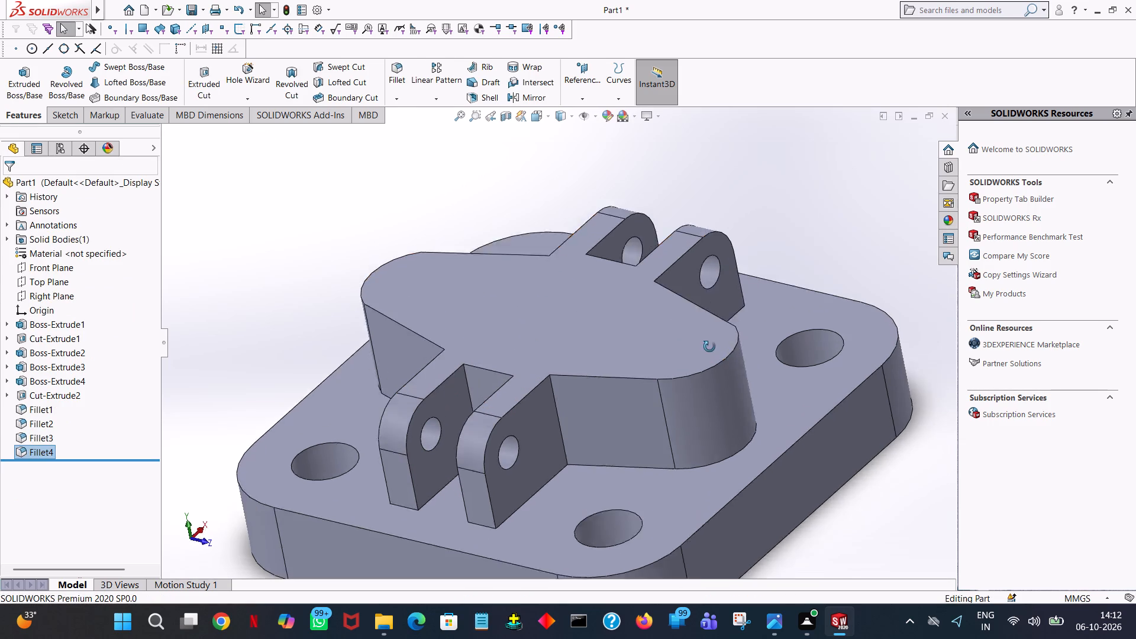
{"action": "middle_click_drag", "start_coordinate": [709, 347], "coordinate": [705, 428]}
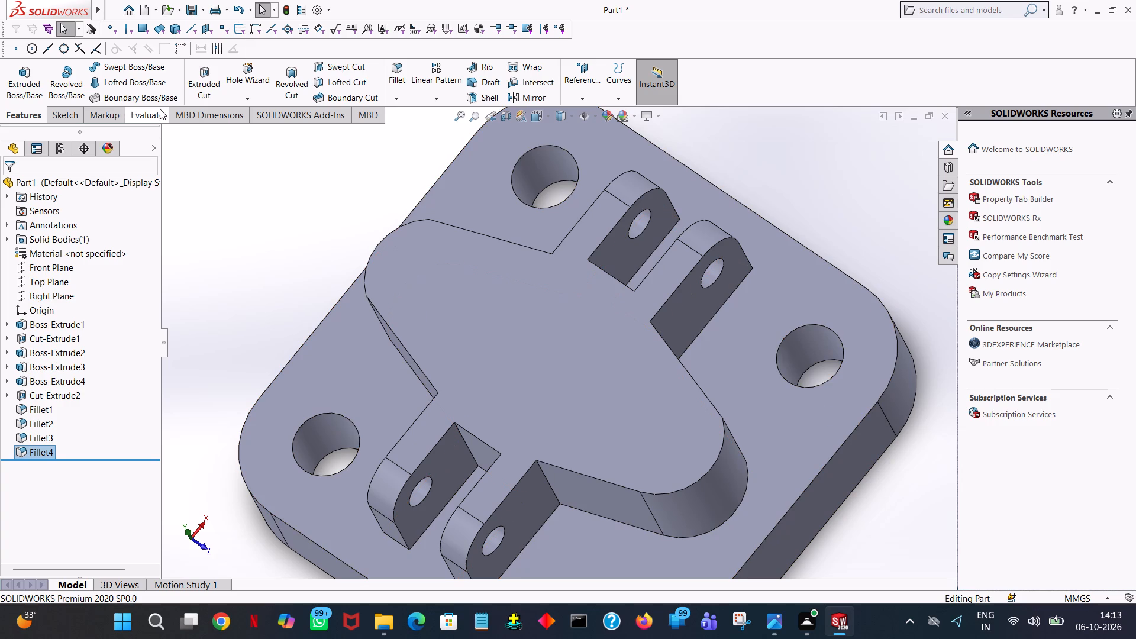
{"action": "left_click", "coordinate": [239, 148]}
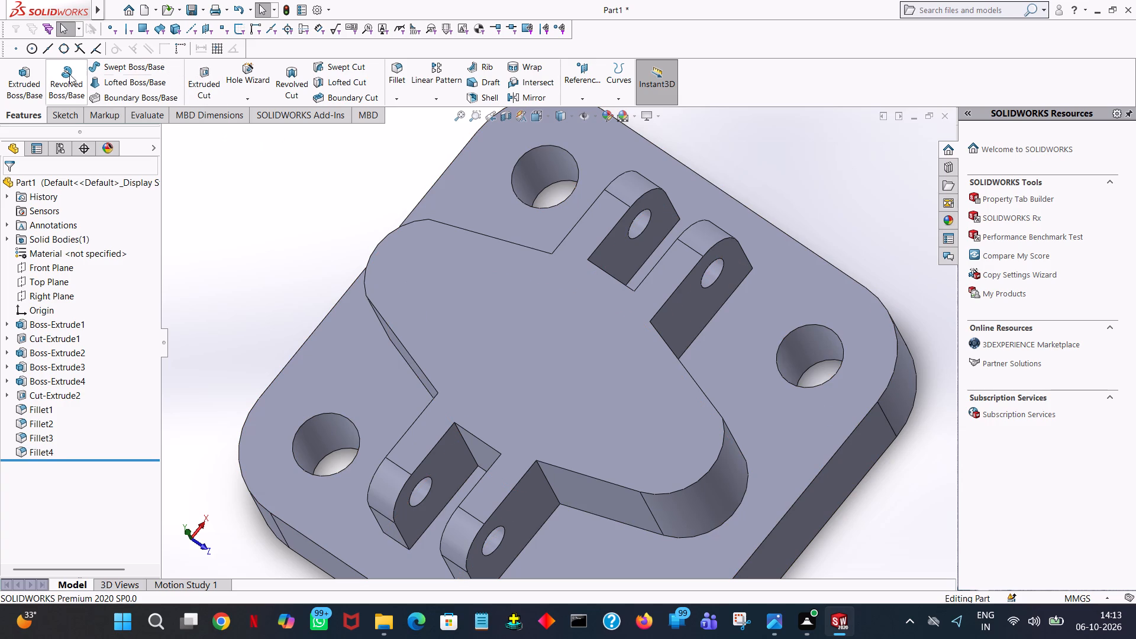
{"action": "left_click", "coordinate": [192, 79]}
{"action": "left_click", "coordinate": [492, 344]}
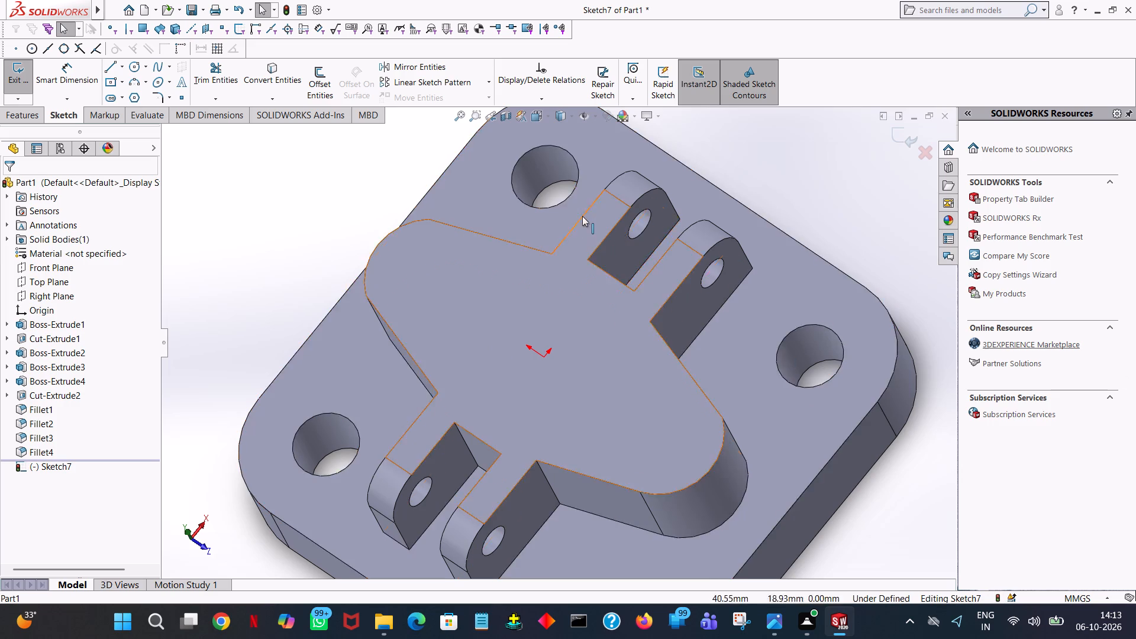
{"action": "left_click", "coordinate": [137, 67]}
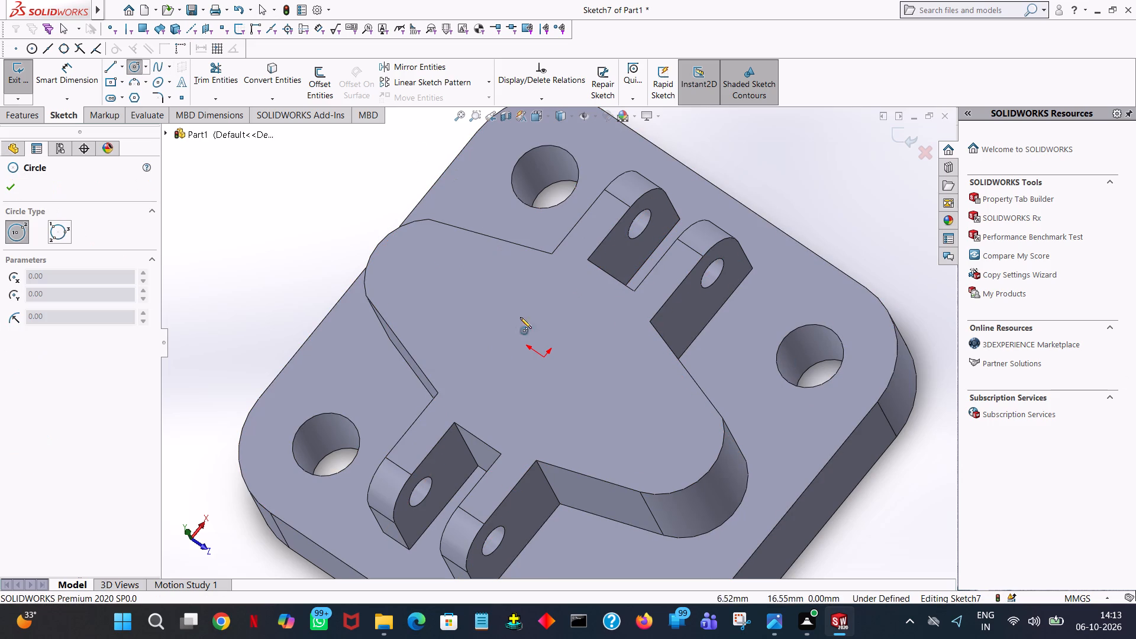
{"action": "left_click", "coordinate": [544, 356]}
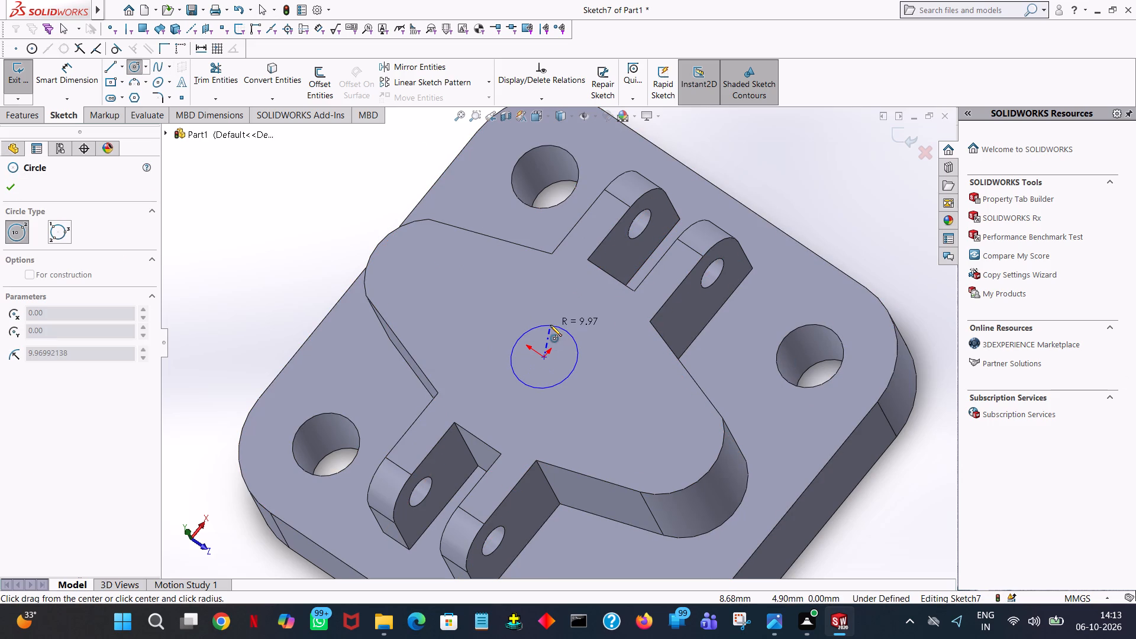
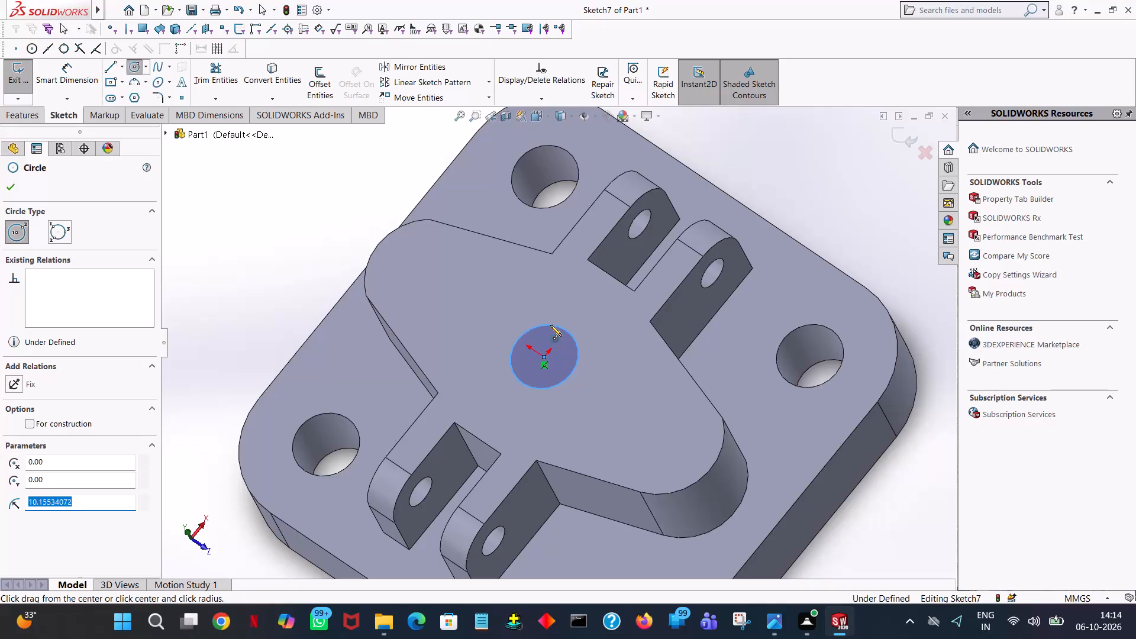
Set the central circle's radius to 14 mm, half of 28 mm.
{"action": "key", "text": "2"}
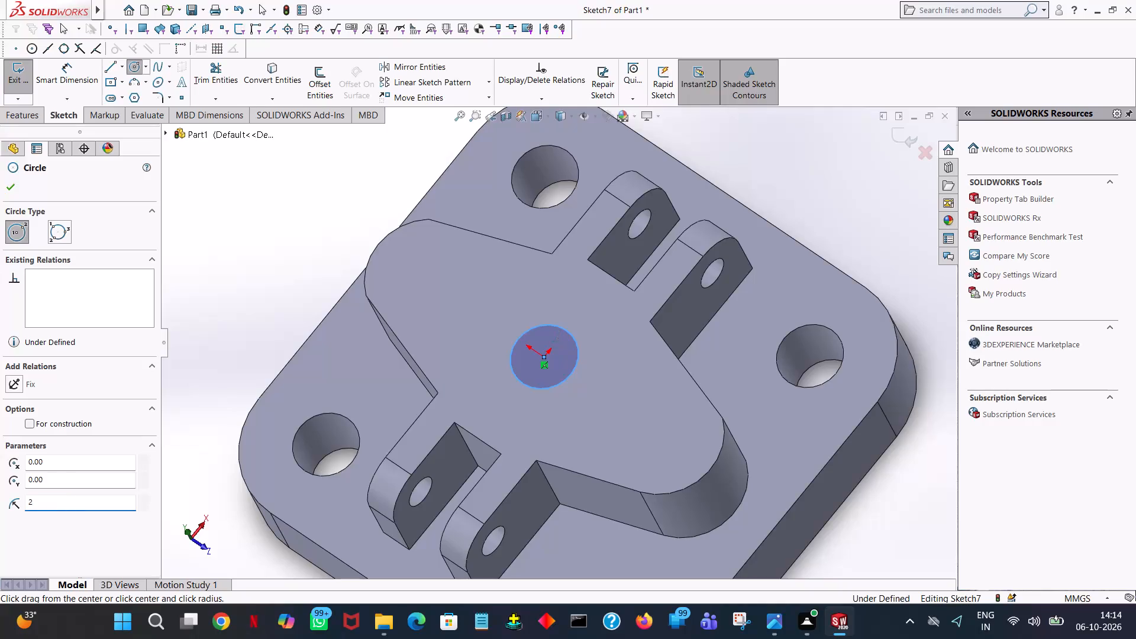
{"action": "key", "text": "8"}
{"action": "type", "text": "/2"}
{"action": "key", "text": "Return"}
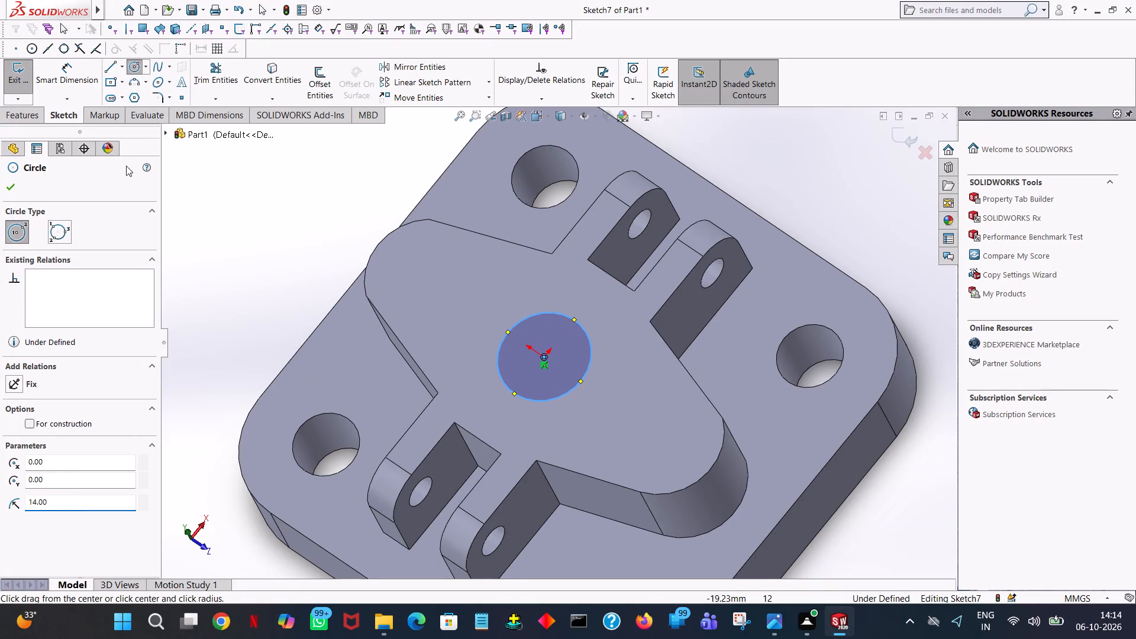
{"action": "left_click", "coordinate": [6, 180]}
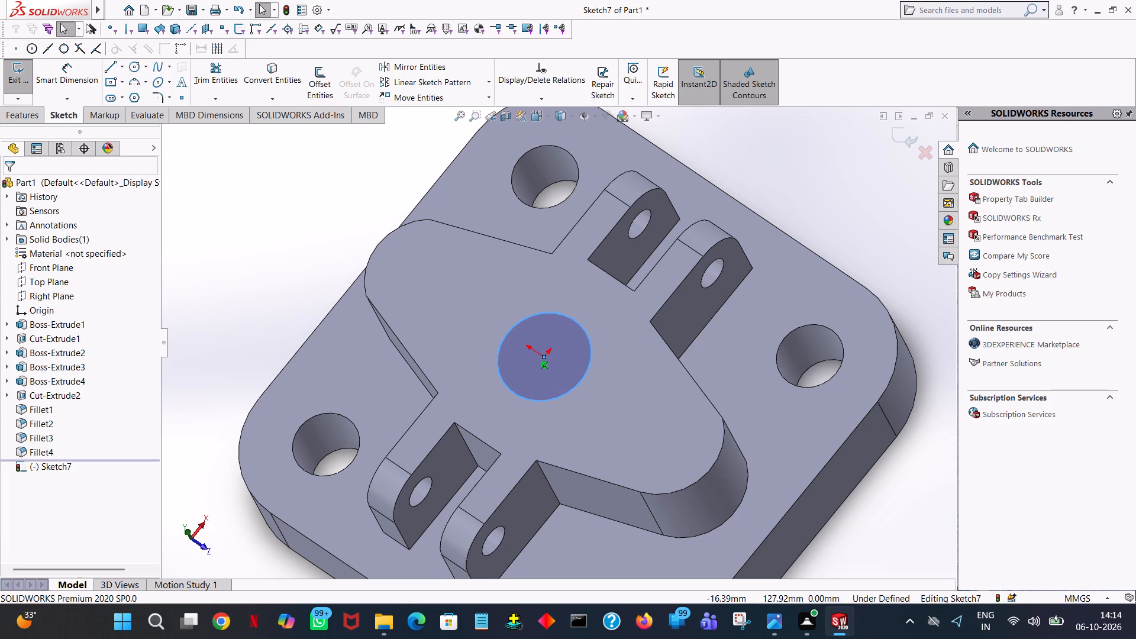
Extrude-cut the 14 mm radius circle through the boss and plate with a blind depth of 118 mm.
{"action": "left_click", "coordinate": [35, 118]}
{"action": "left_click", "coordinate": [215, 83]}
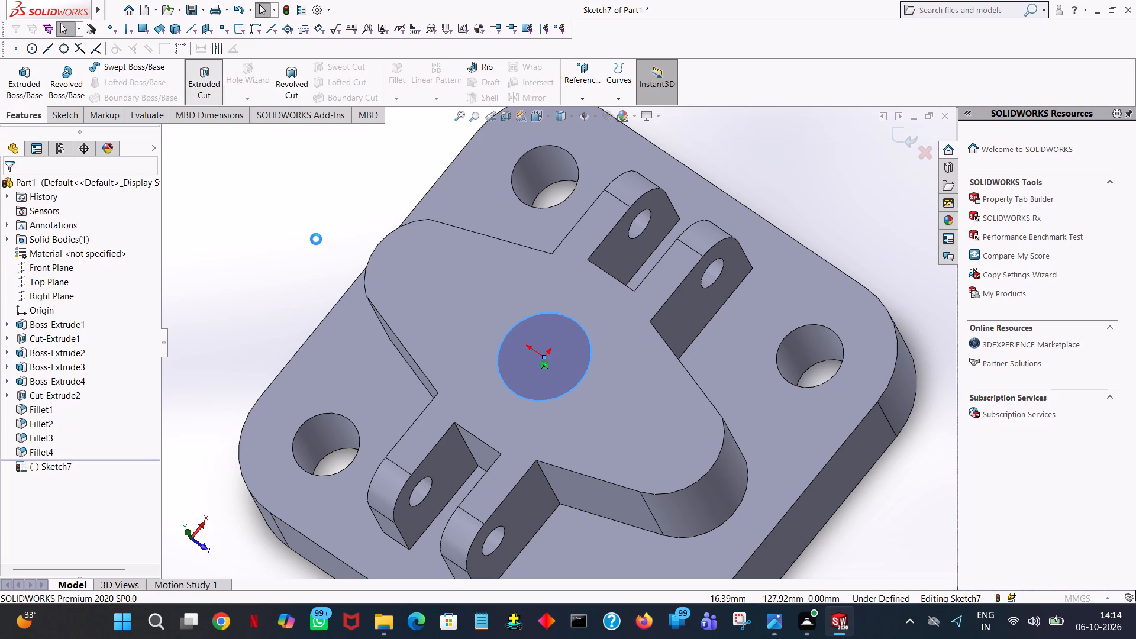
{"action": "middle_click_drag", "start_coordinate": [316, 239], "coordinate": [220, 231]}
{"action": "left_click", "coordinate": [4, 188]}
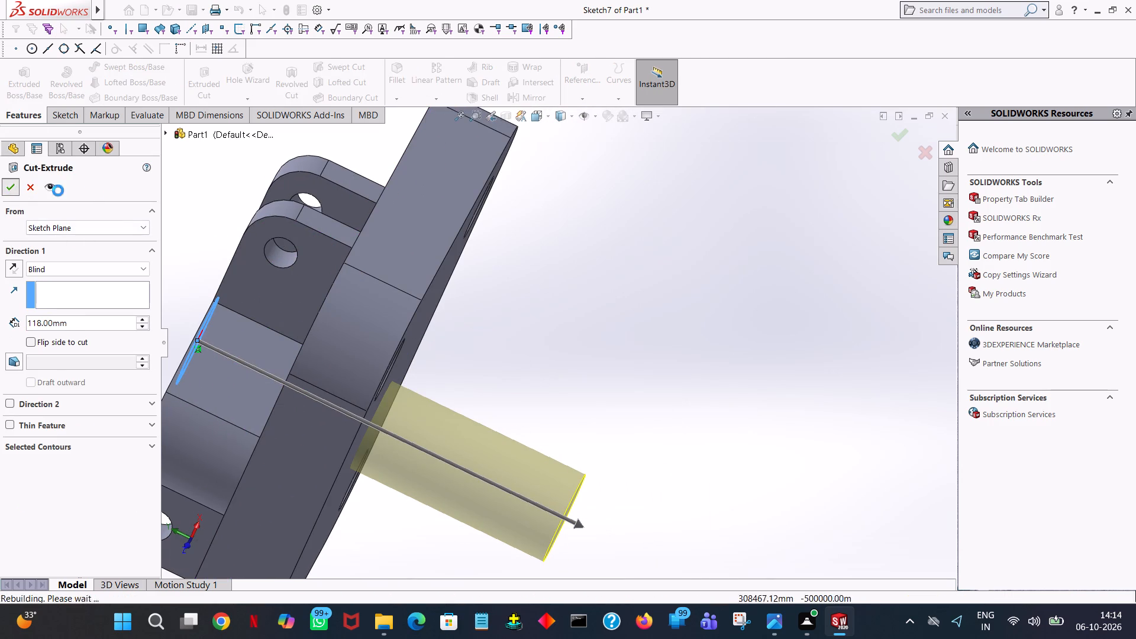
{"action": "left_click", "coordinate": [197, 222]}
Start an extruded-cut sketch on the boss's top face and draw a 20 mm radius circle centred on the origin.
{"action": "middle_click_drag", "start_coordinate": [230, 224], "coordinate": [286, 220]}
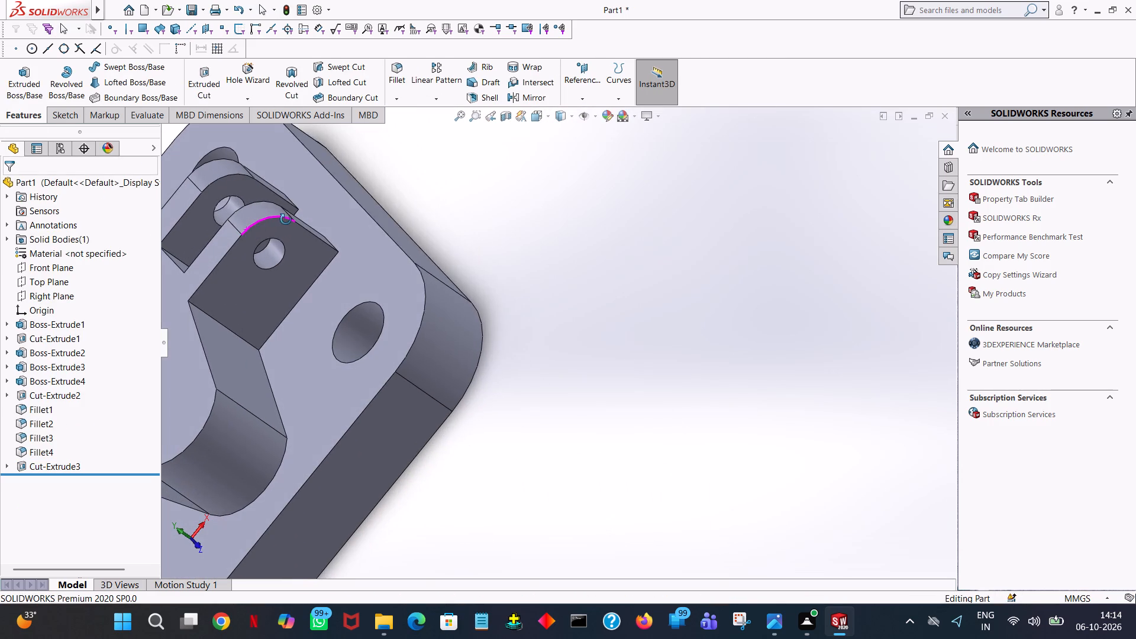
{"action": "middle_click_drag", "start_coordinate": [286, 220], "coordinate": [286, 220]}
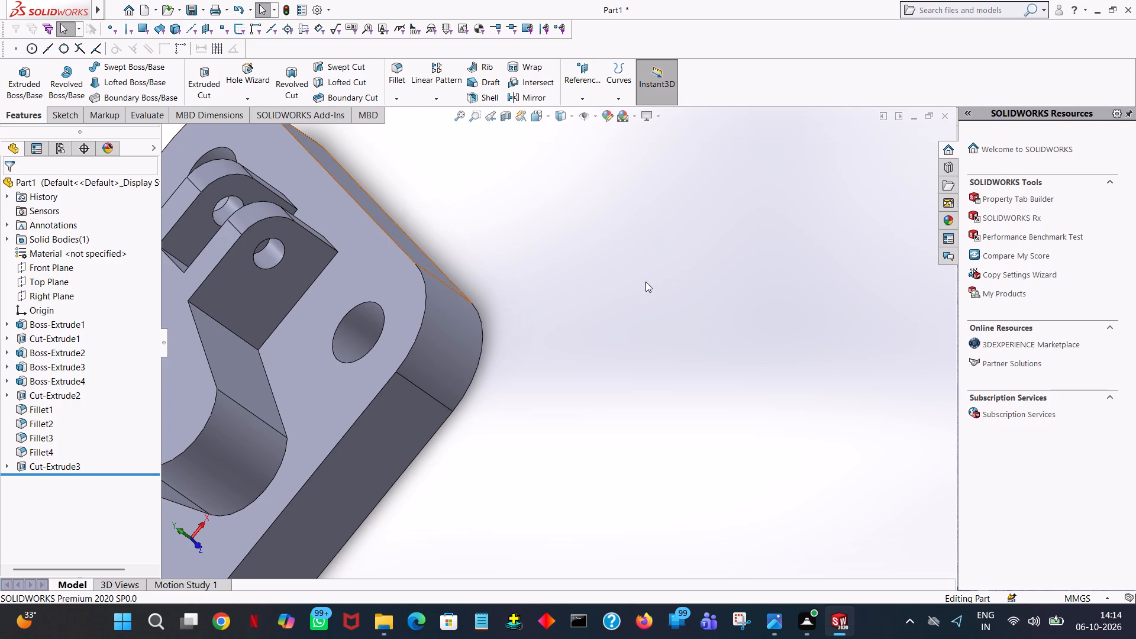
{"action": "middle_click_drag", "start_coordinate": [626, 281], "coordinate": [846, 291], "text": "ctrl"}
{"action": "left_click", "coordinate": [216, 85]}
{"action": "left_click", "coordinate": [288, 260]}
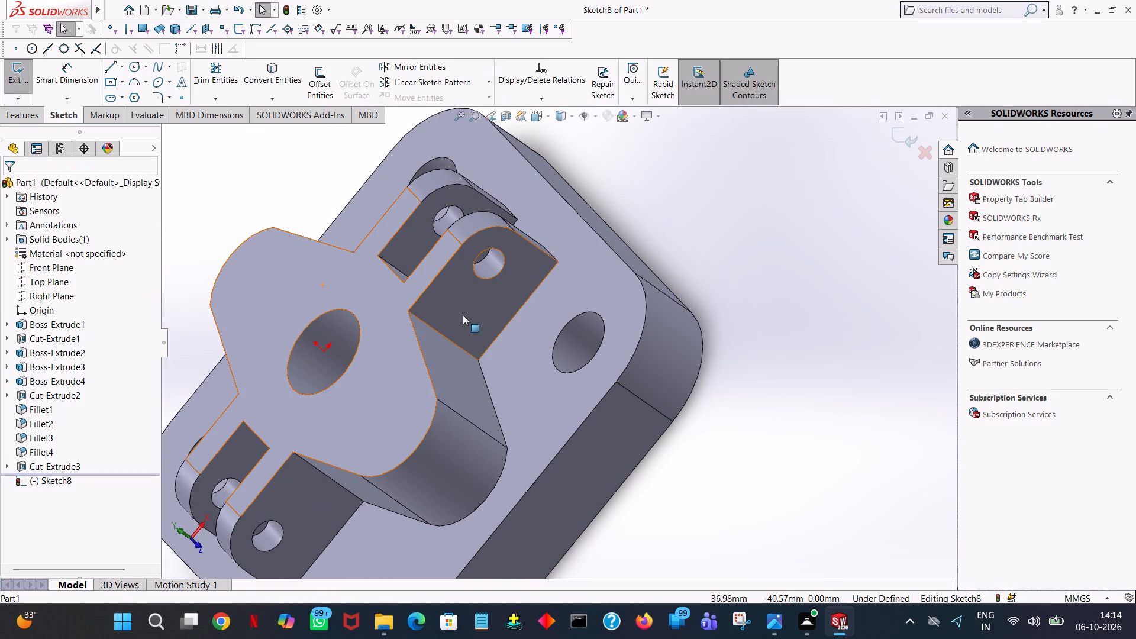
{"action": "key", "text": "space"}
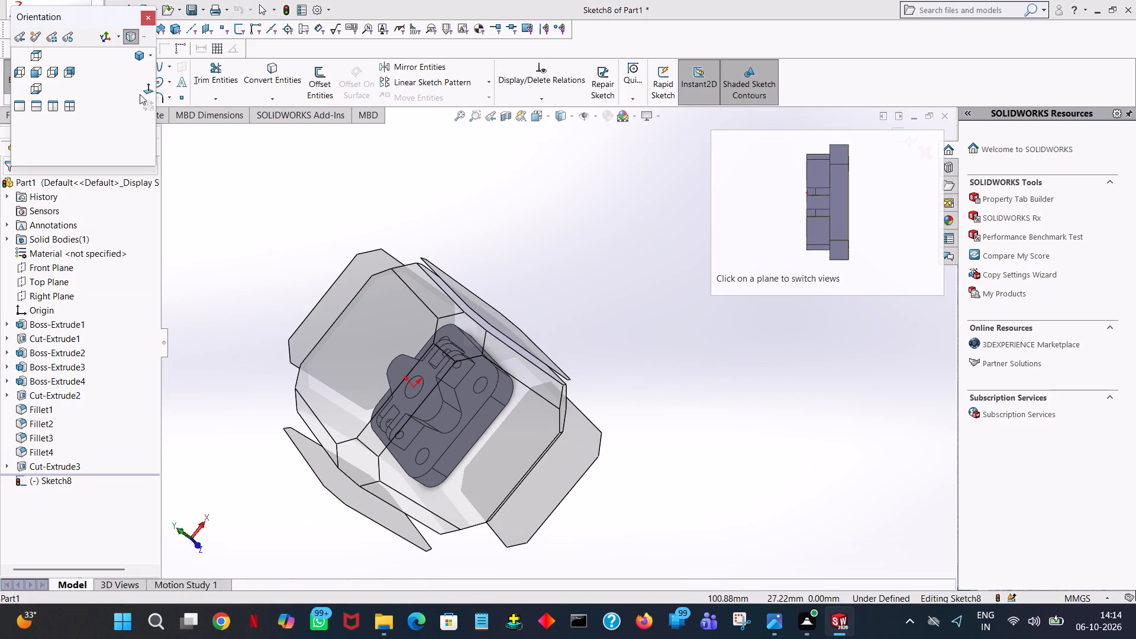
{"action": "left_click", "coordinate": [147, 89]}
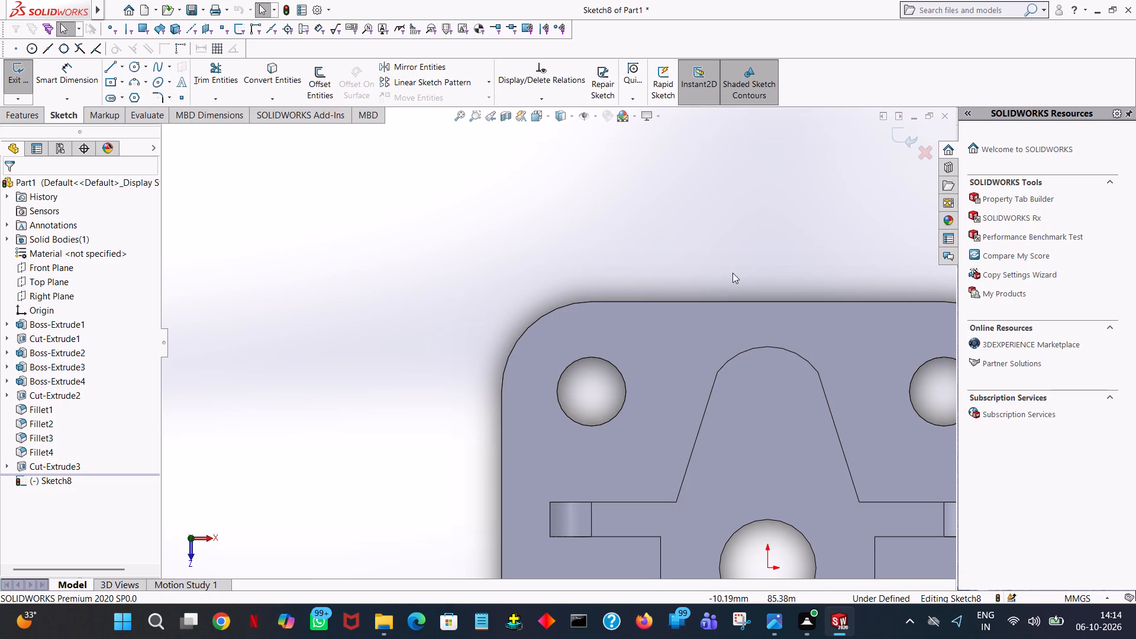
{"action": "middle_click_drag", "start_coordinate": [732, 273], "coordinate": [605, 157], "text": "ctrl"}
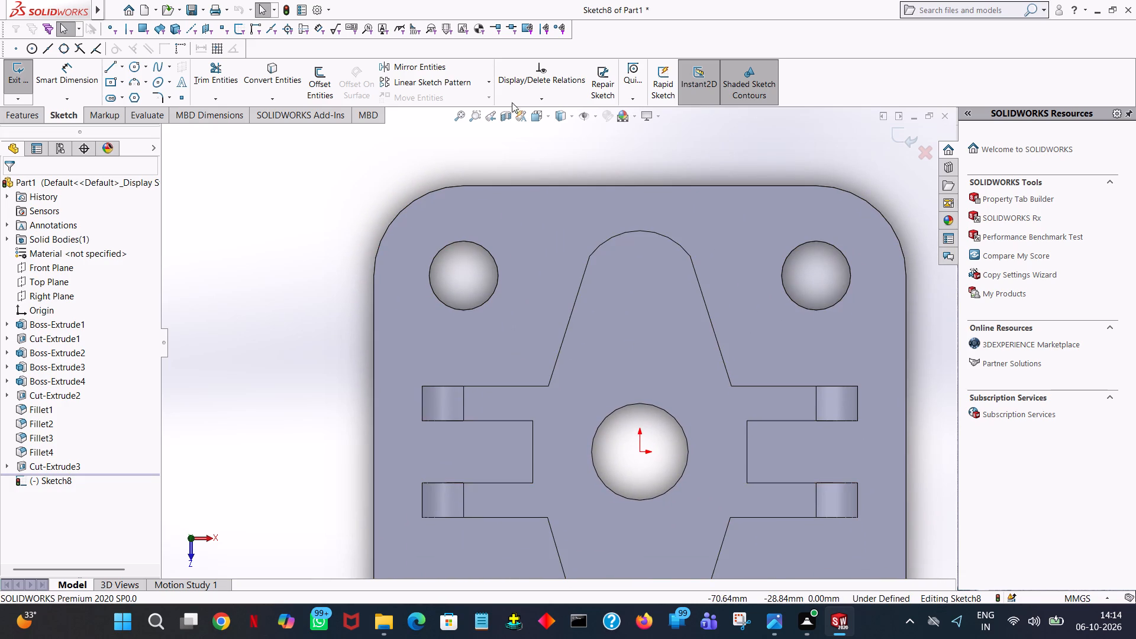
{"action": "left_click", "coordinate": [134, 64]}
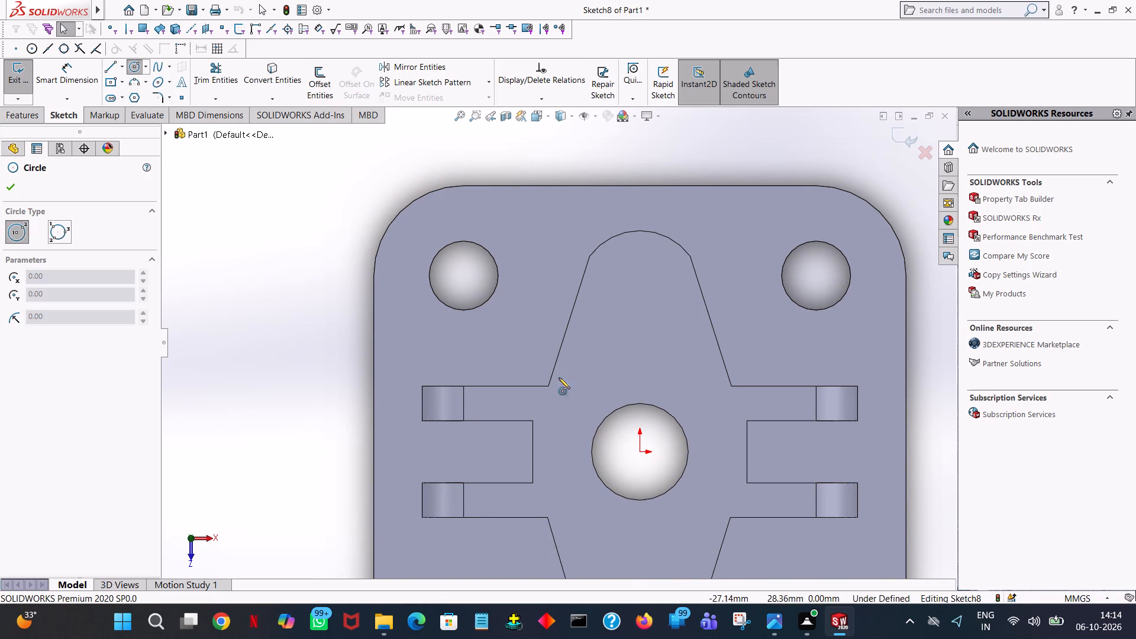
{"action": "left_click", "coordinate": [640, 453]}
{"action": "left_click", "coordinate": [629, 395]}
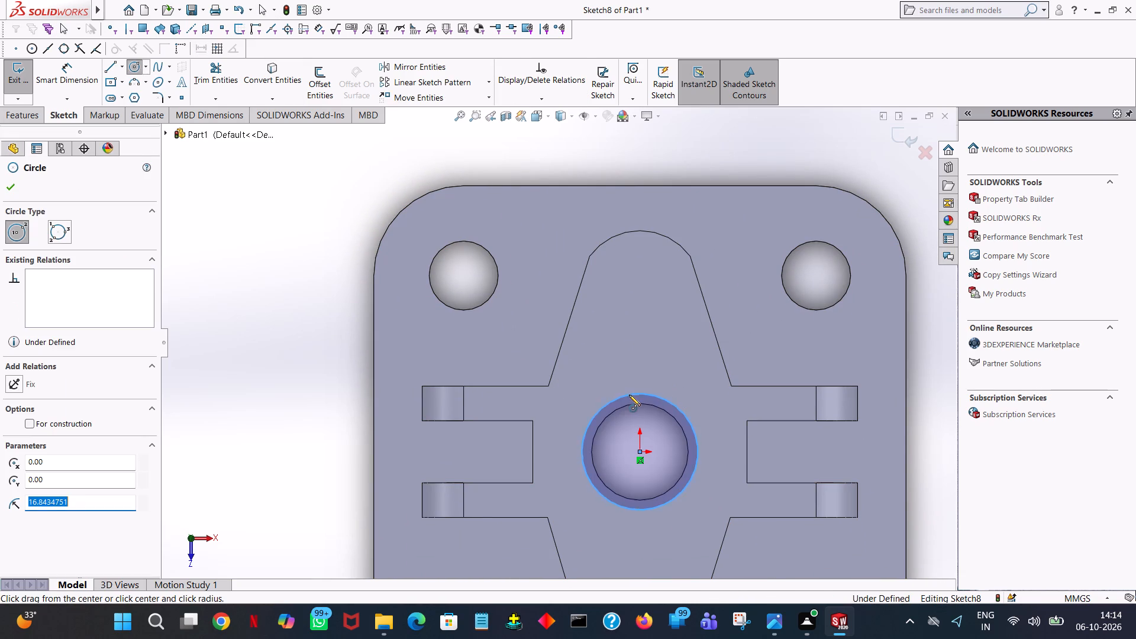
{"action": "type", "text": "20"}
{"action": "key", "text": "Return"}
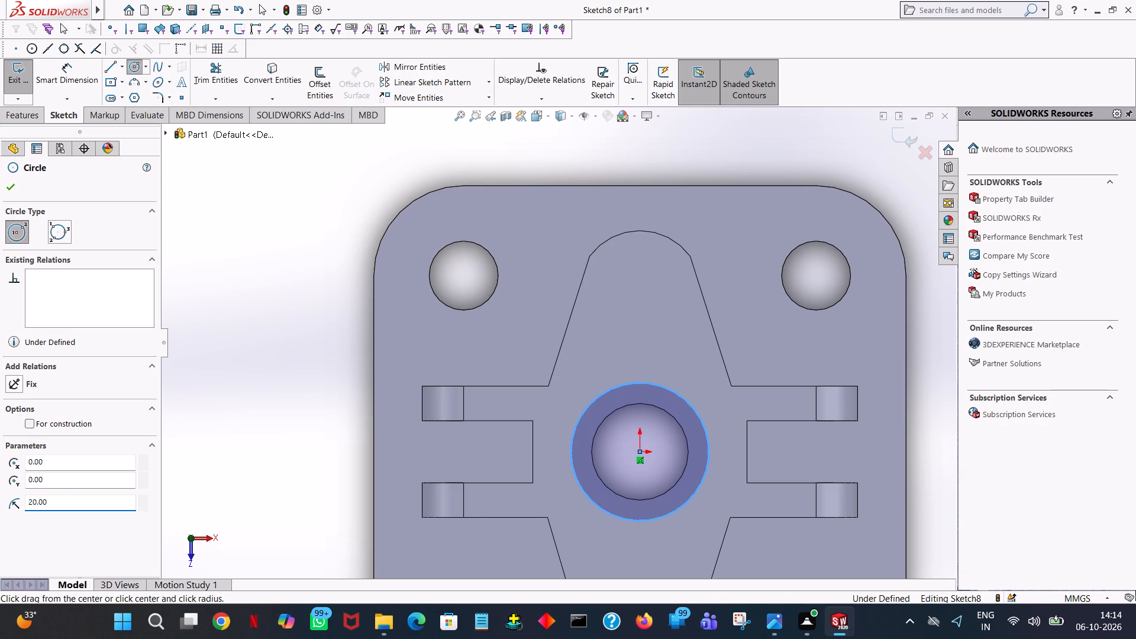
{"action": "left_click", "coordinate": [11, 180]}
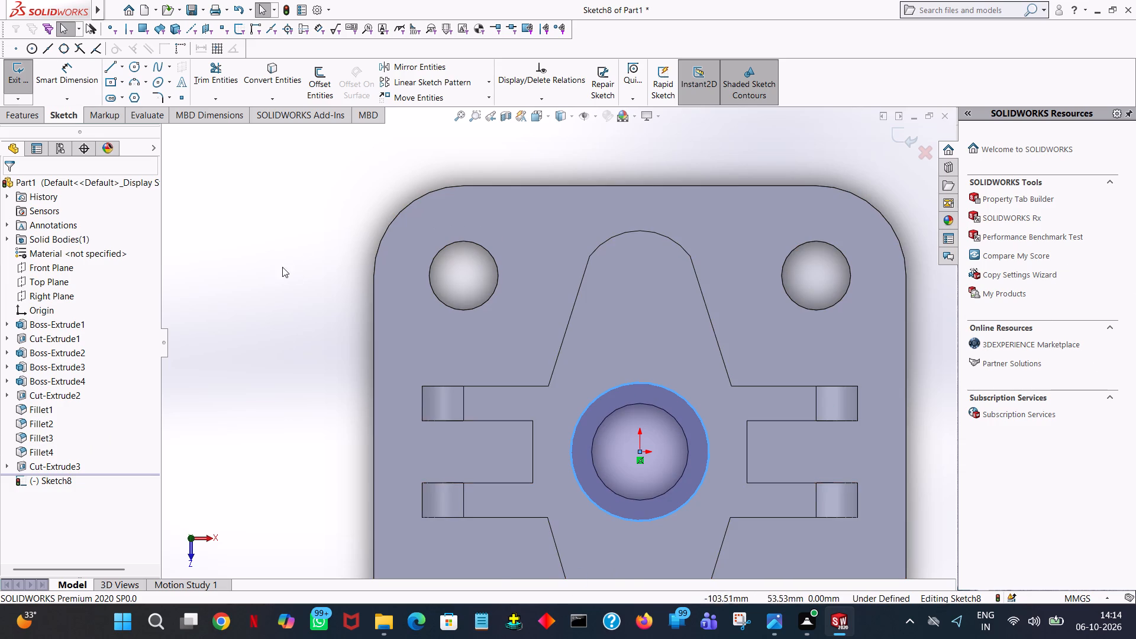
Extrude-cut the 20 mm radius circle downward from the boss's top face to a blind depth of 42 mm.
{"action": "left_click", "coordinate": [21, 112]}
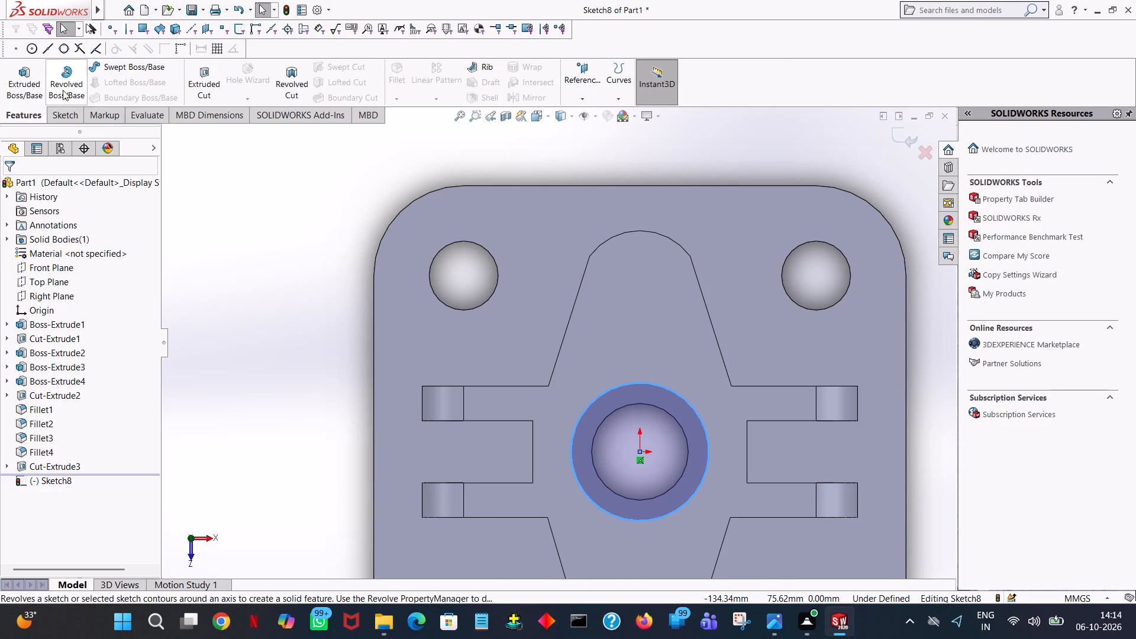
{"action": "left_click", "coordinate": [194, 85]}
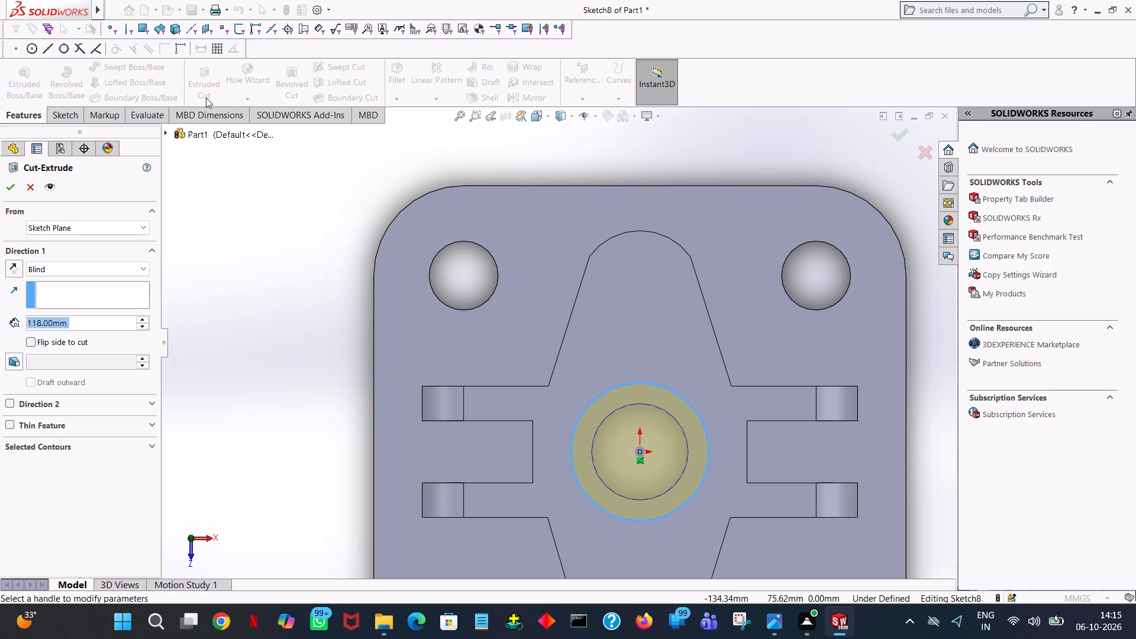
{"action": "middle_click_drag", "start_coordinate": [741, 491], "coordinate": [743, 378]}
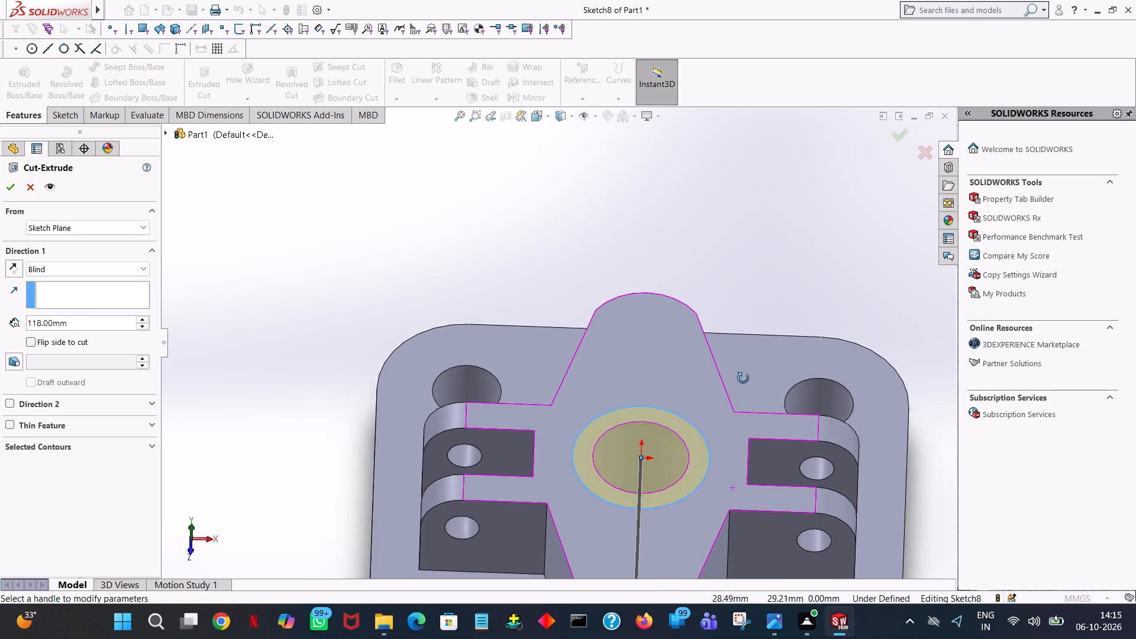
{"action": "middle_click_drag", "start_coordinate": [743, 378], "coordinate": [744, 377]}
{"action": "double_click", "coordinate": [81, 318]}
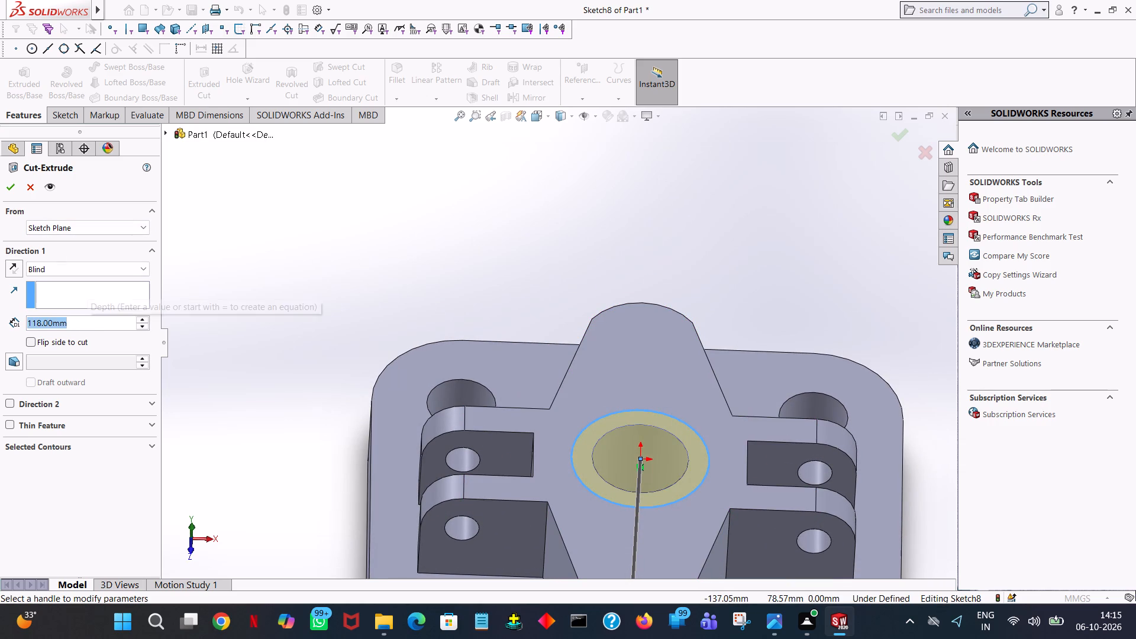
{"action": "key", "text": "4"}
{"action": "key", "text": "2"}
{"action": "left_click", "coordinate": [366, 173]}
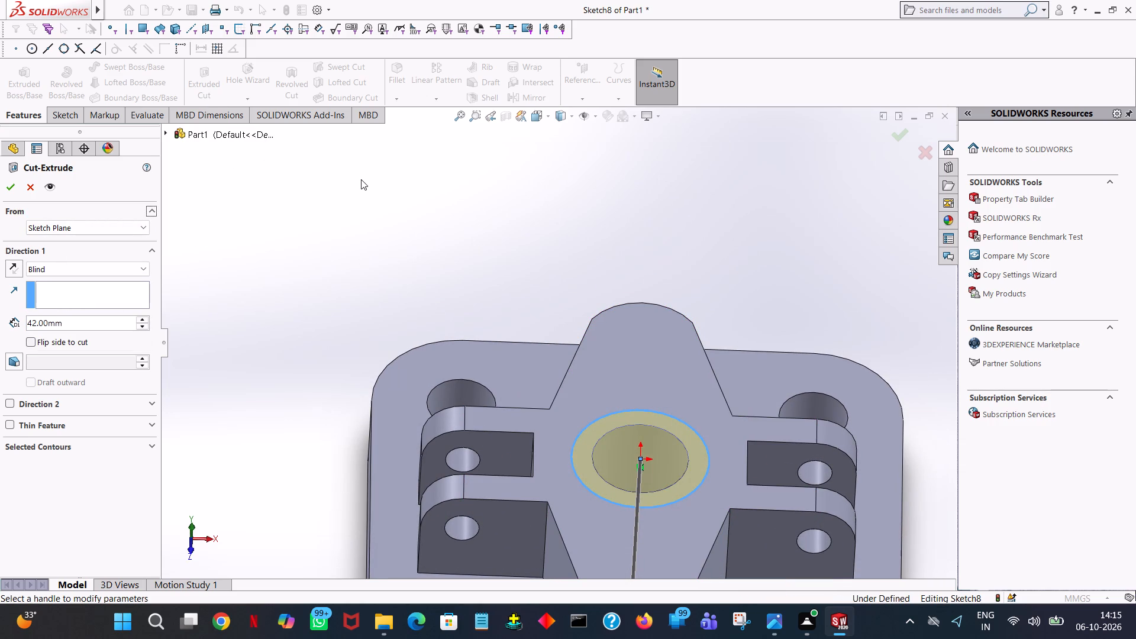
{"action": "scroll", "coordinate": [534, 206], "scroll_direction": "down", "scroll_amount": 2, "text": "ctrl"}
{"action": "scroll", "coordinate": [599, 278], "scroll_direction": "up", "scroll_amount": 10, "text": "ctrl"}
{"action": "middle_click_drag", "start_coordinate": [590, 380], "coordinate": [584, 231]}
{"action": "middle_click_drag", "start_coordinate": [583, 233], "coordinate": [581, 264]}
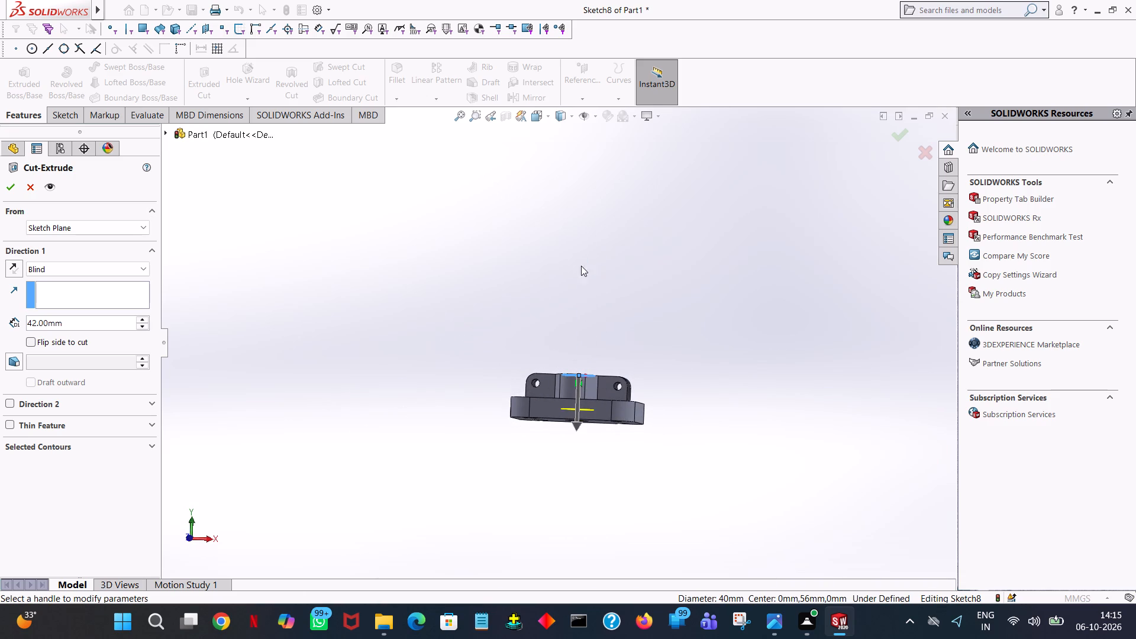
{"action": "left_click", "coordinate": [13, 193]}
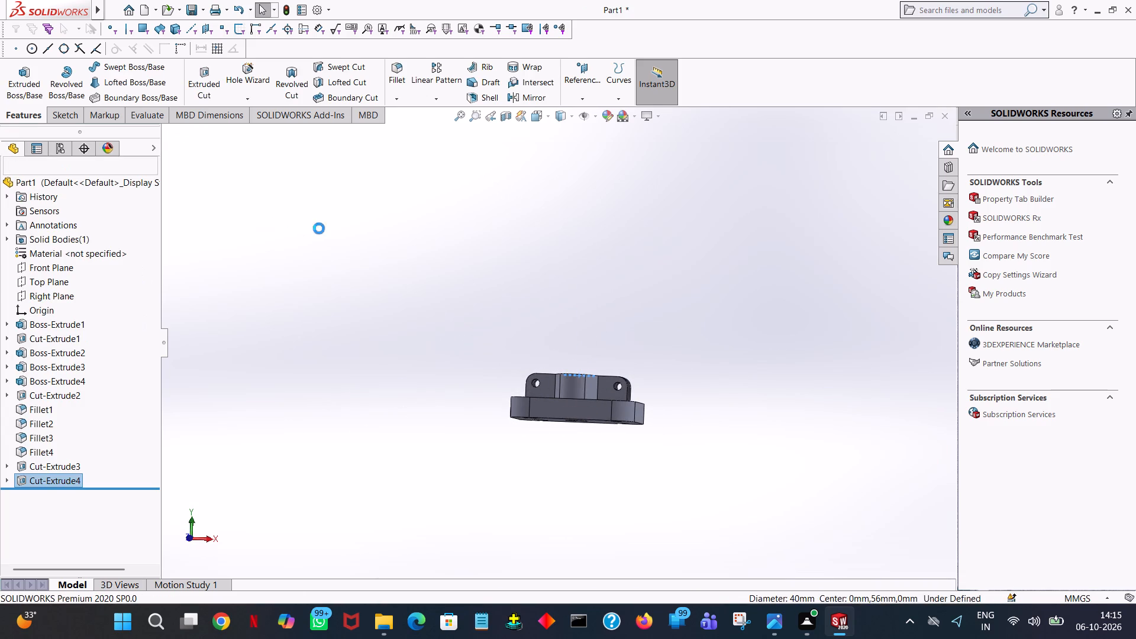
{"action": "left_click", "coordinate": [319, 228]}
Examine the stepped central hole and the whole part from above and from the plate's underside.
{"action": "middle_click_drag", "start_coordinate": [319, 228], "coordinate": [302, 458]}
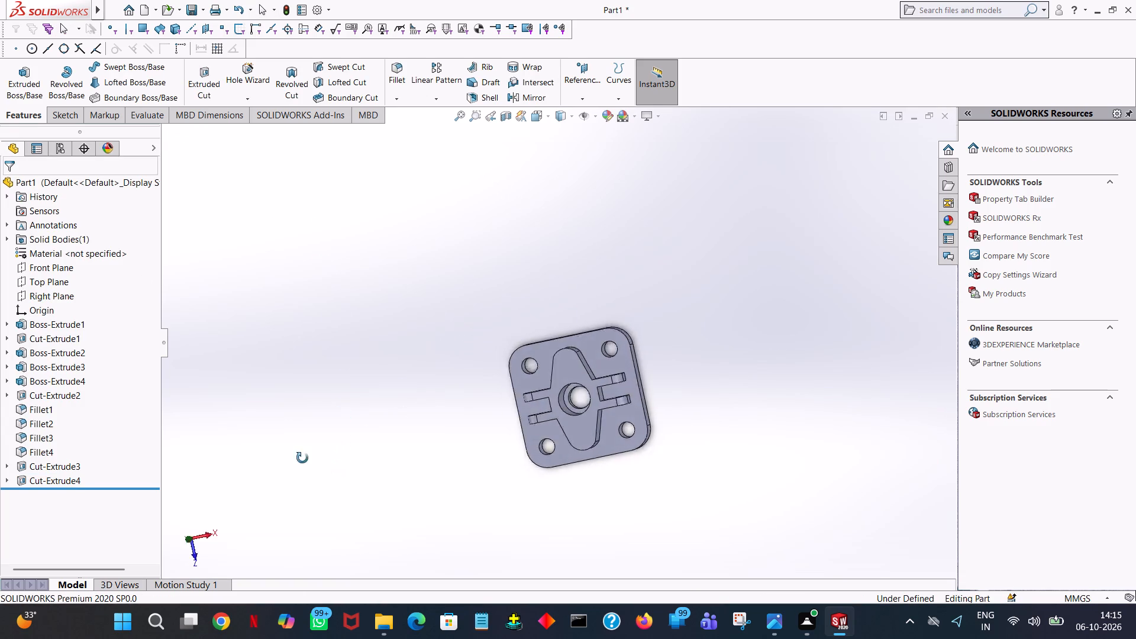
{"action": "middle_click_drag", "start_coordinate": [302, 458], "coordinate": [352, 330]}
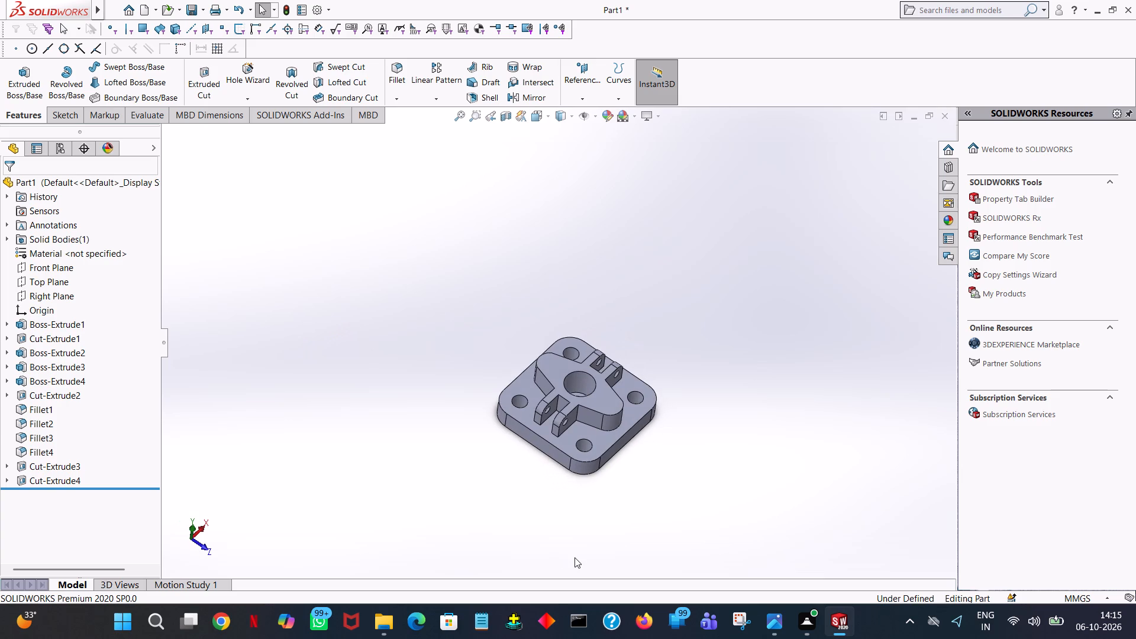
{"action": "scroll", "coordinate": [575, 557], "scroll_direction": "down", "scroll_amount": 4, "text": "ctrl"}
{"action": "scroll", "coordinate": [566, 433], "scroll_direction": "up", "scroll_amount": 4, "text": "ctrl"}
{"action": "middle_click_drag", "start_coordinate": [573, 276], "coordinate": [593, 366]}
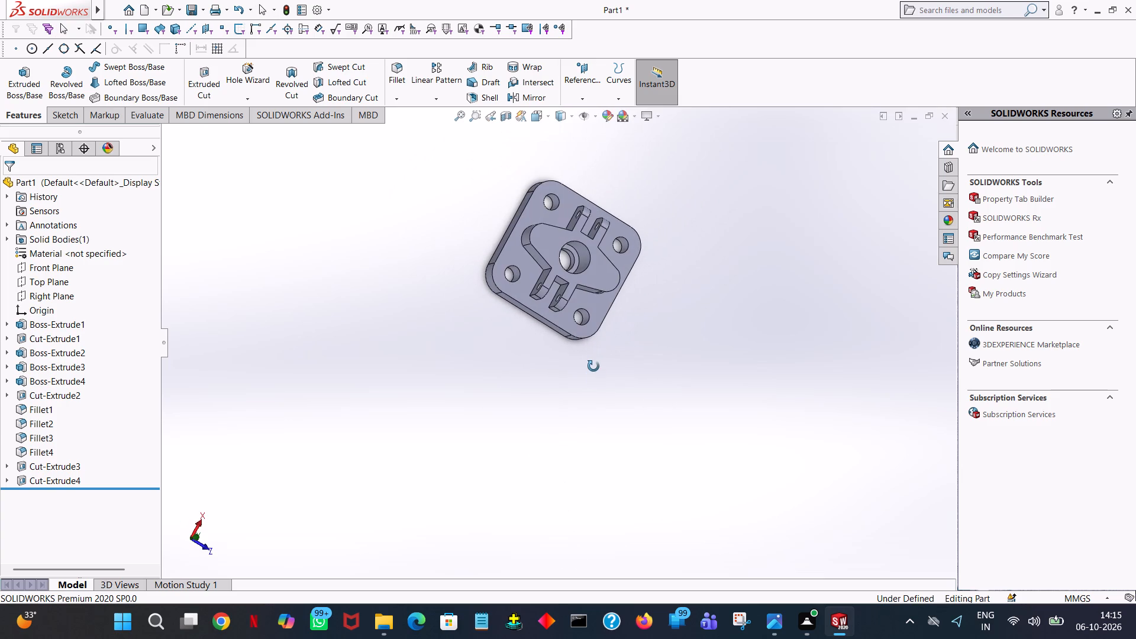
{"action": "middle_click_drag", "start_coordinate": [593, 366], "coordinate": [593, 393]}
{"action": "scroll", "coordinate": [615, 317], "scroll_direction": "down", "scroll_amount": 9, "text": "ctrl"}
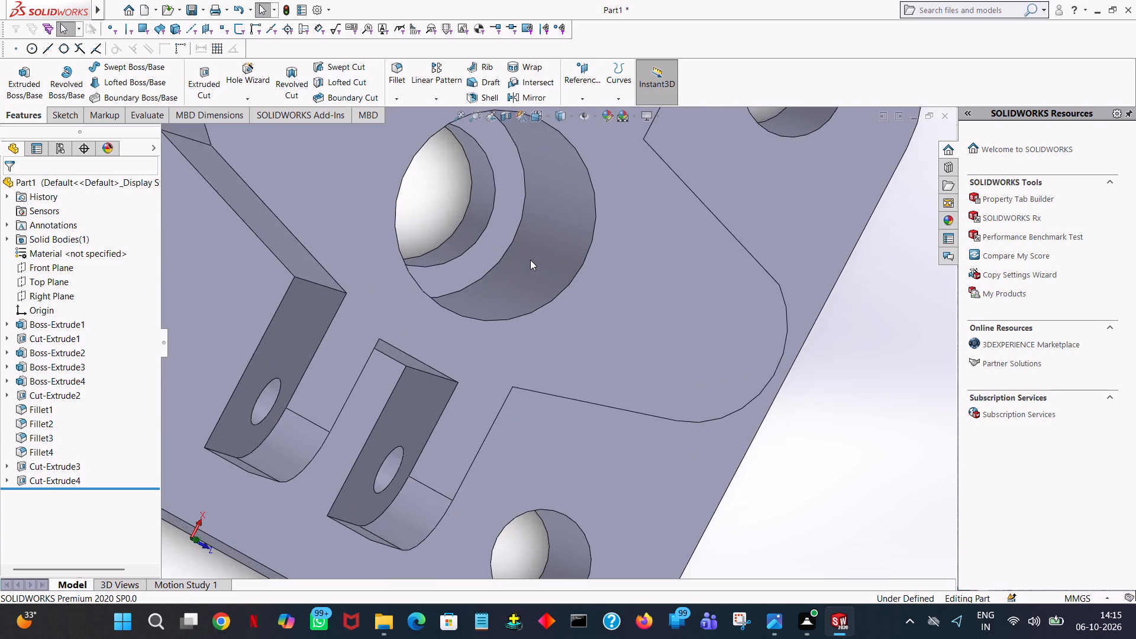
{"action": "scroll", "coordinate": [530, 260], "scroll_direction": "down", "scroll_amount": 1, "text": "ctrl"}
{"action": "middle_click_drag", "start_coordinate": [530, 260], "coordinate": [750, 338]}
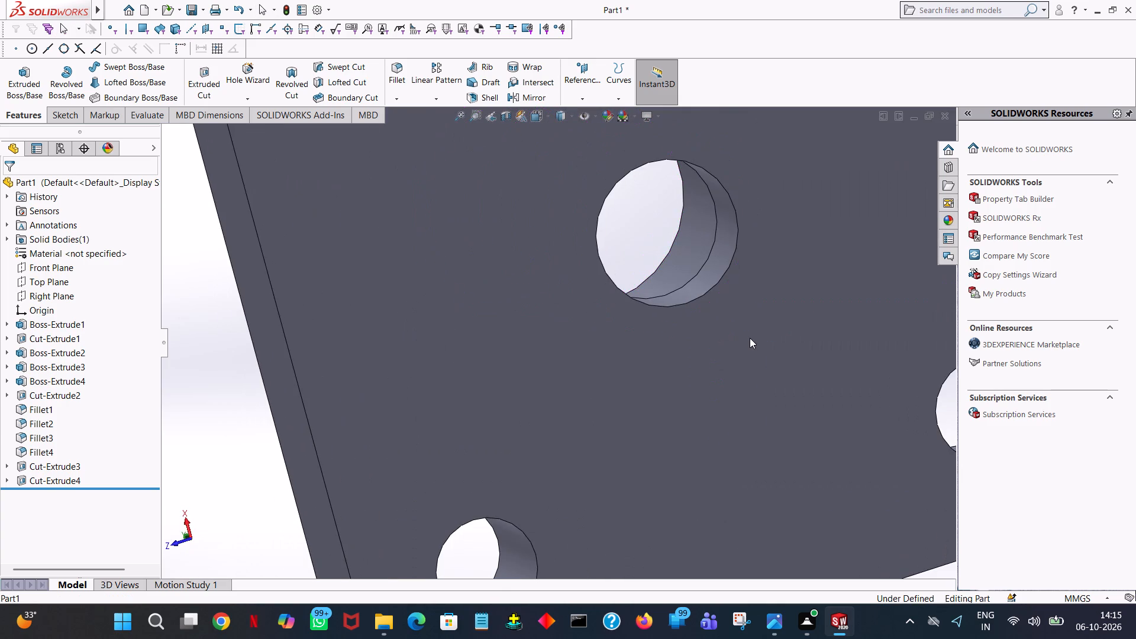
{"action": "scroll", "coordinate": [750, 338], "scroll_direction": "down", "scroll_amount": 5, "text": "ctrl"}
{"action": "scroll", "coordinate": [750, 338], "scroll_direction": "up", "scroll_amount": 9, "text": "ctrl"}
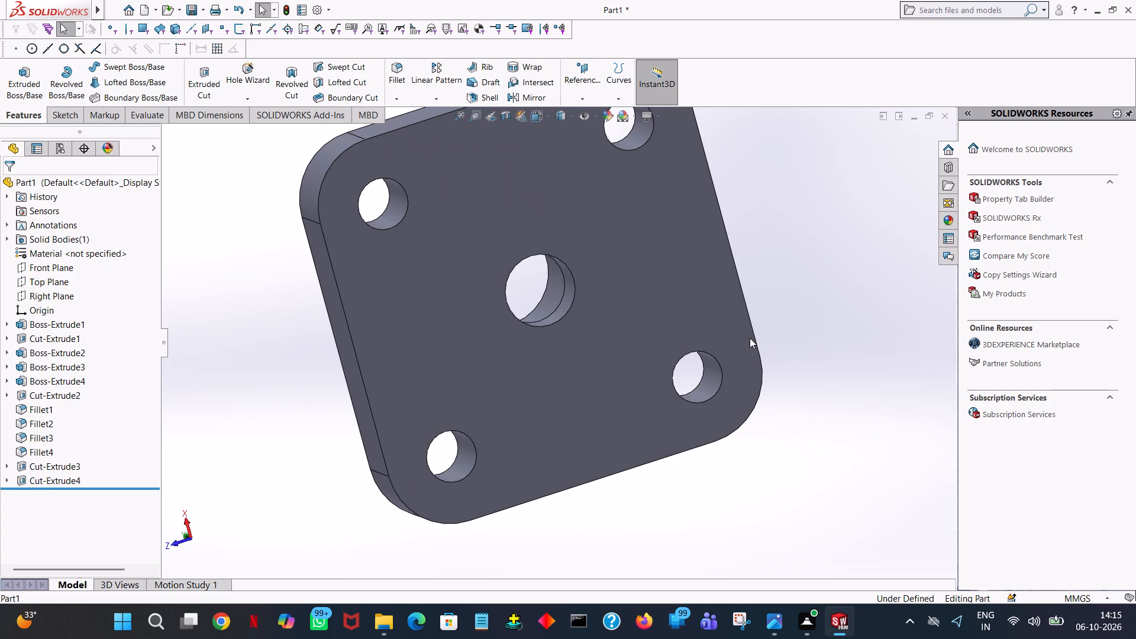
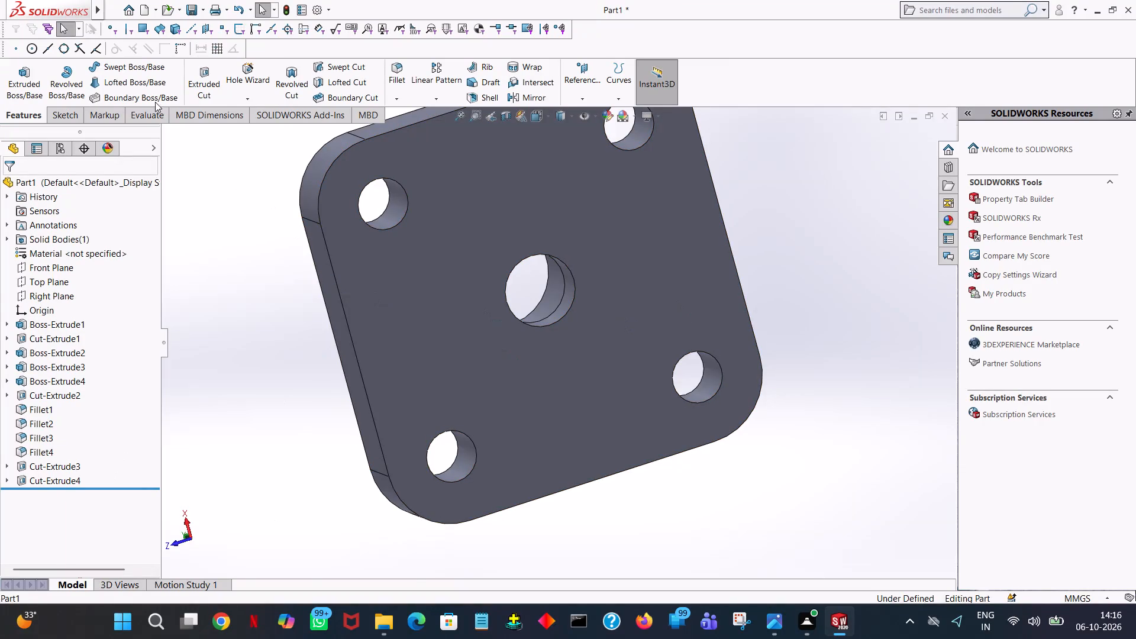
Start an extruded-boss sketch on the plate's underside and draw a 56 mm radius circle centred on the origin.
{"action": "left_click", "coordinate": [28, 82]}
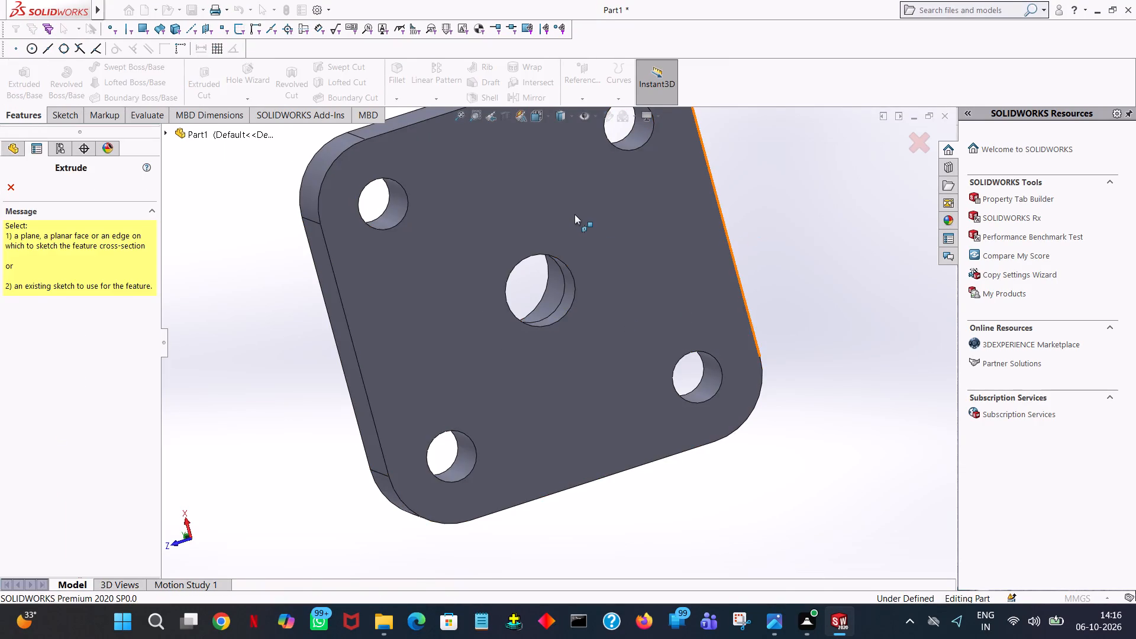
{"action": "left_click", "coordinate": [573, 214]}
{"action": "left_click", "coordinate": [130, 69]}
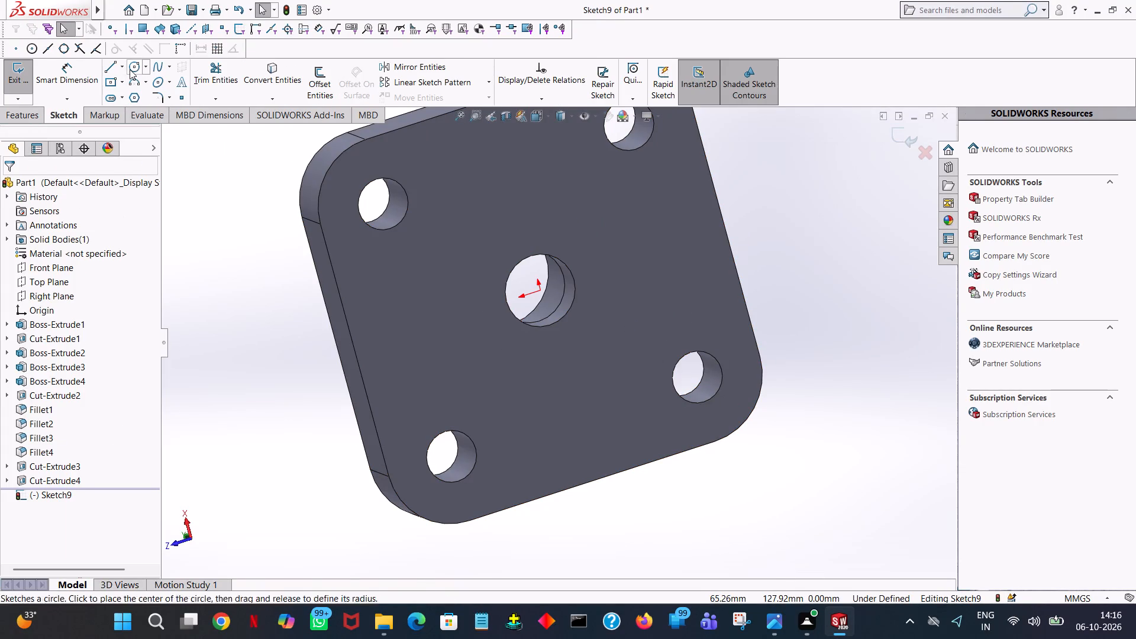
{"action": "left_click", "coordinate": [539, 291]}
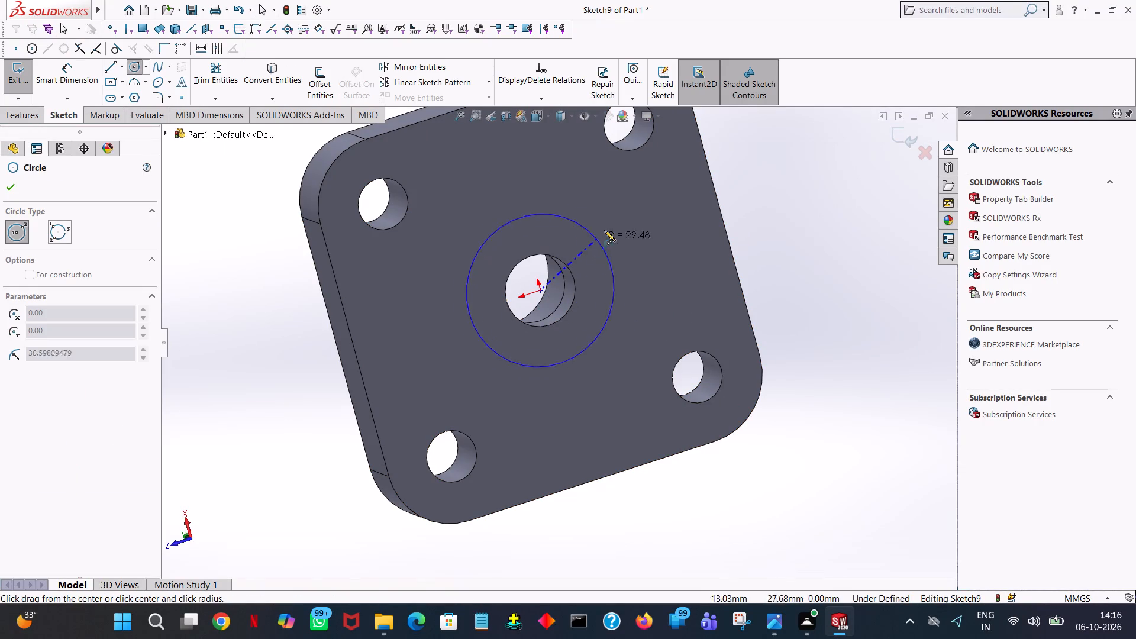
{"action": "left_click", "coordinate": [670, 190]}
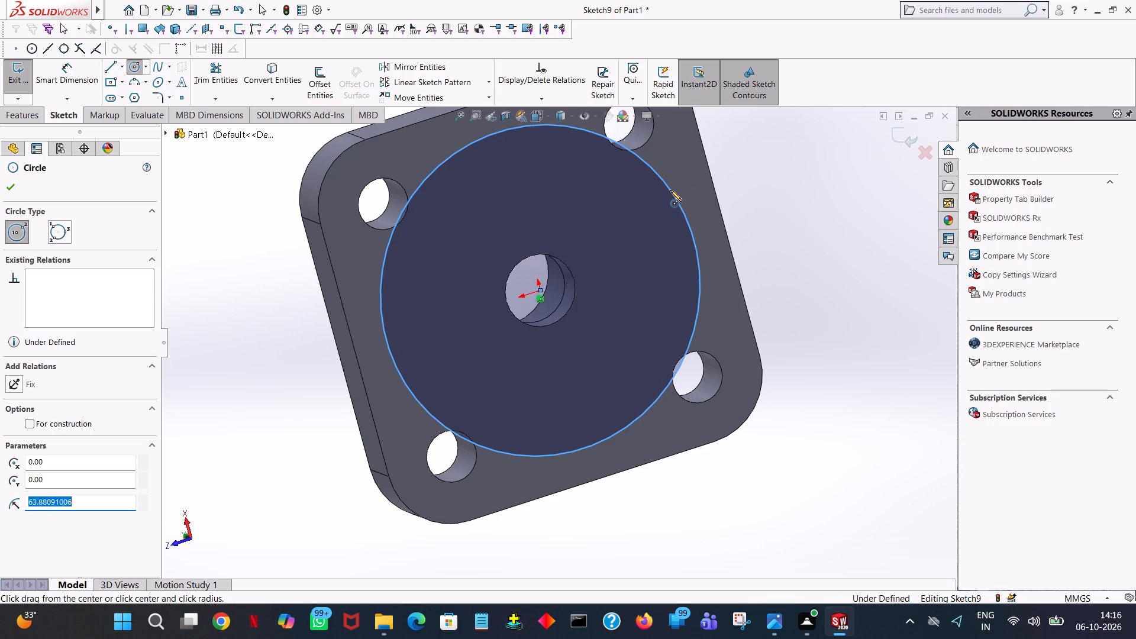
{"action": "type", "text": "112/2"}
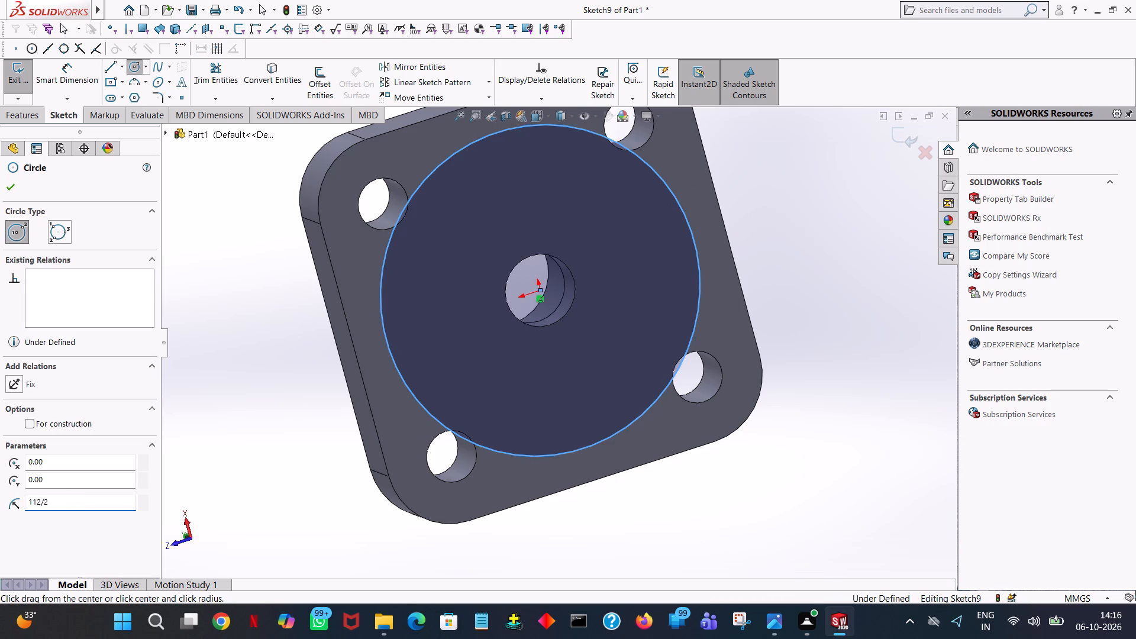
{"action": "key", "text": "Return"}
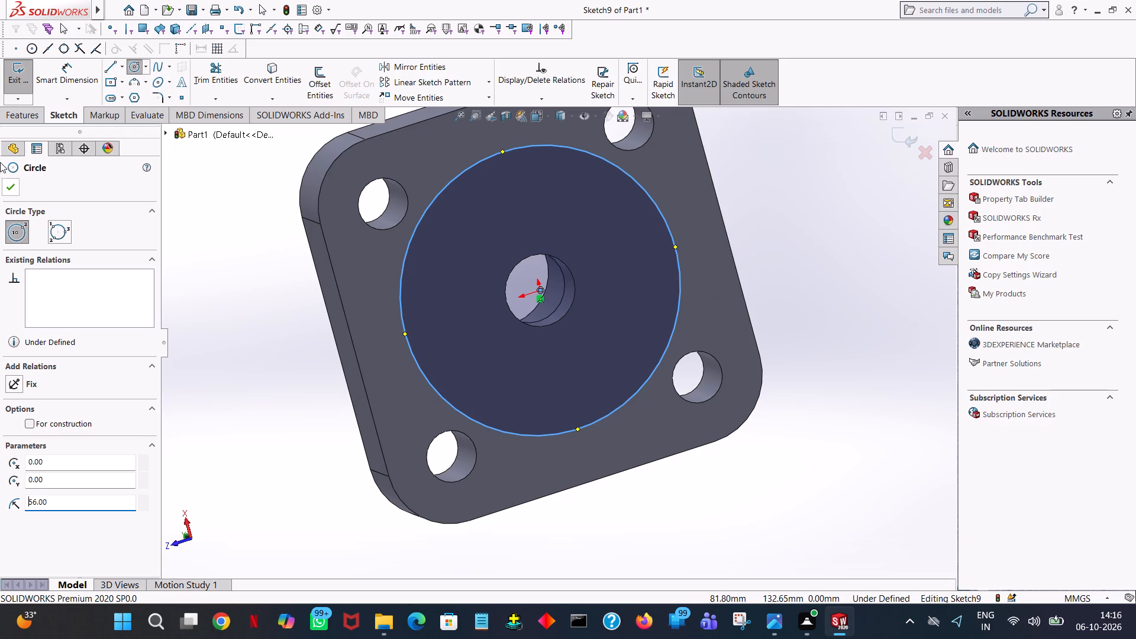
{"action": "left_click", "coordinate": [14, 182]}
Extrude the 56 mm radius circle outward from the plate's underside to a blind depth of 6 mm.
{"action": "middle_click_drag", "start_coordinate": [206, 244], "coordinate": [237, 343]}
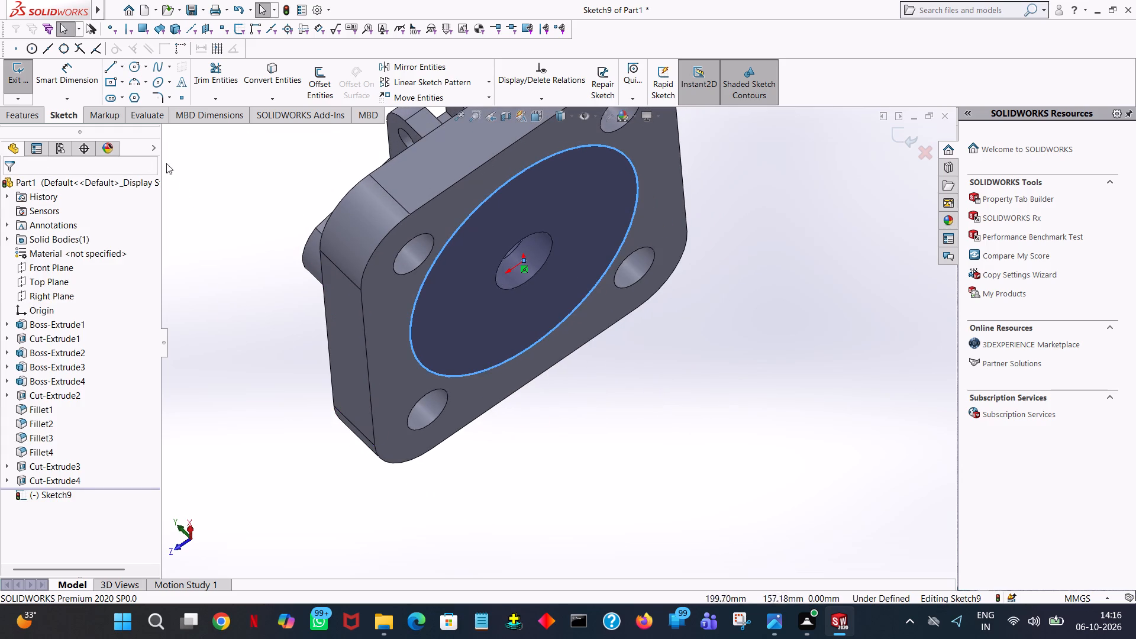
{"action": "left_click", "coordinate": [25, 117]}
{"action": "left_click", "coordinate": [17, 92]}
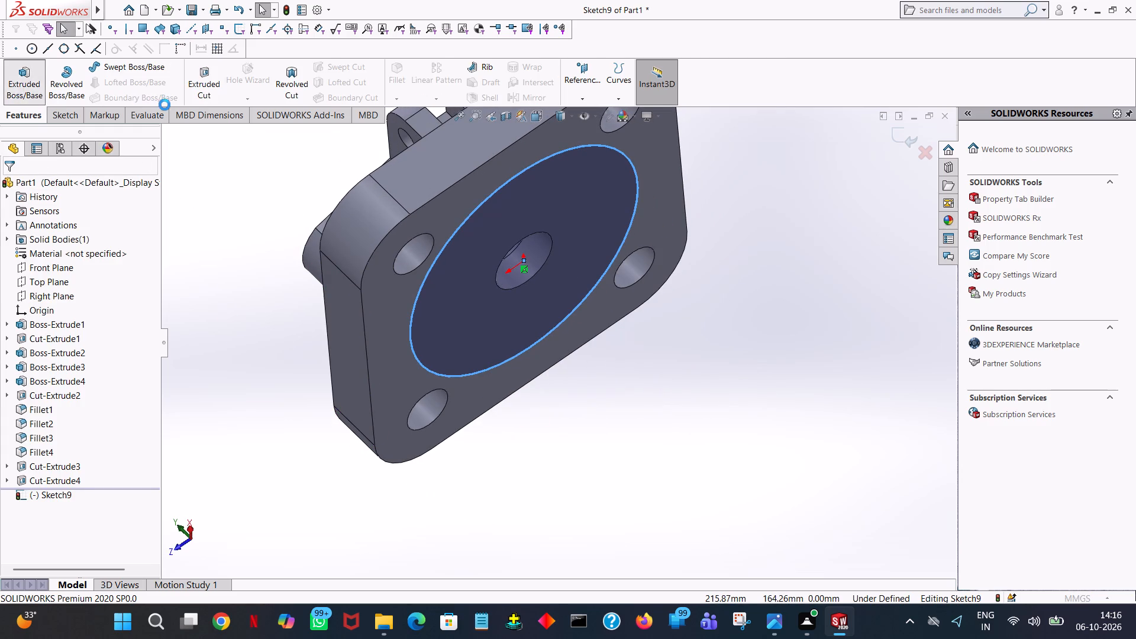
{"action": "key", "text": "6"}
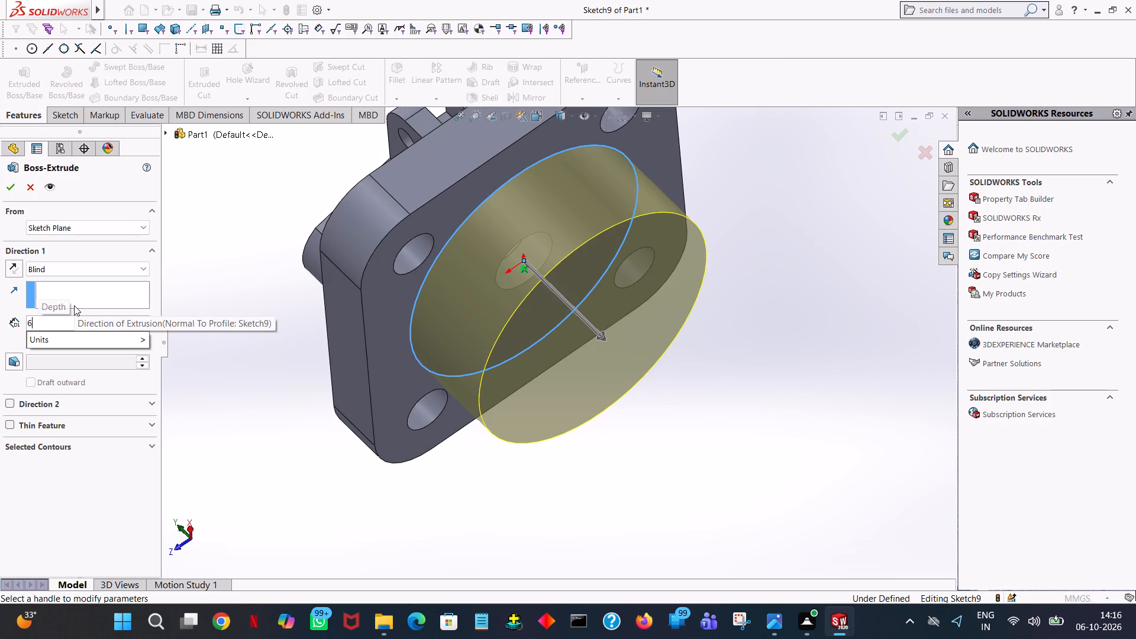
{"action": "left_click", "coordinate": [221, 219]}
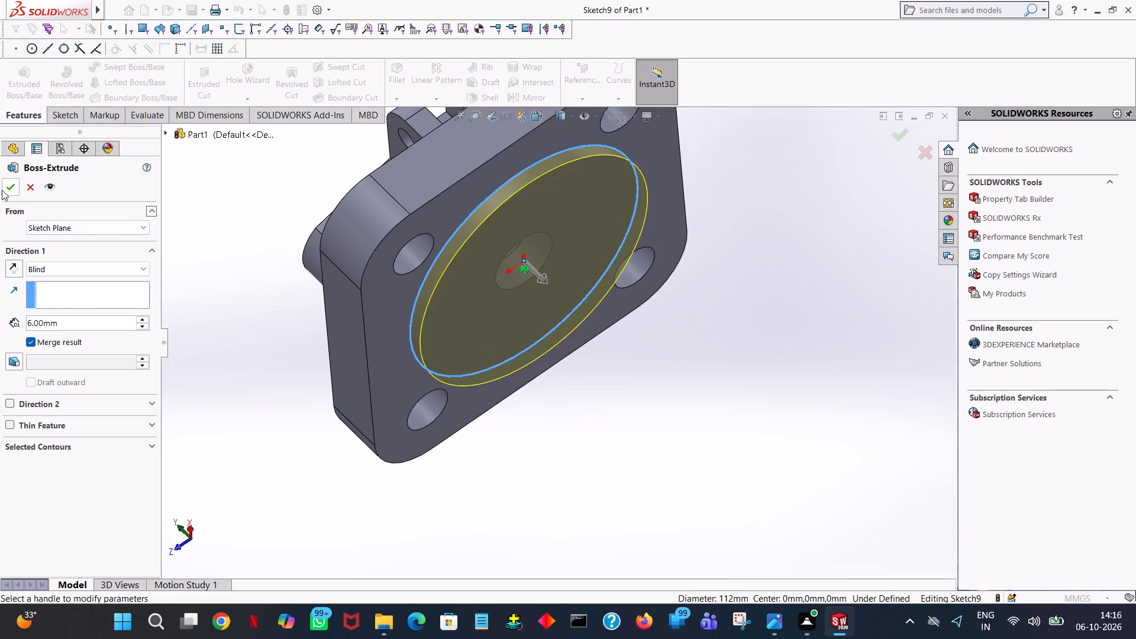
{"action": "left_click", "coordinate": [2, 191]}
{"action": "left_click", "coordinate": [219, 279]}
Start an extruded-cut sketch on the disc face closing the central hole and draw a 14 mm radius circle centred on the origin.
{"action": "middle_click_drag", "start_coordinate": [237, 278], "coordinate": [251, 298]}
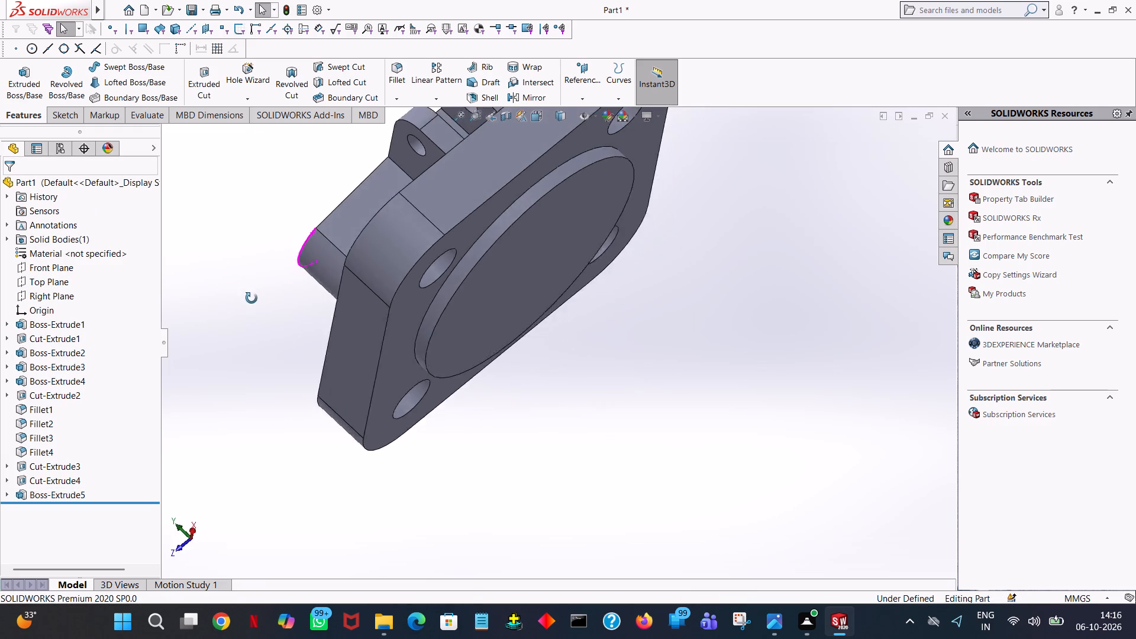
{"action": "middle_click_drag", "start_coordinate": [251, 298], "coordinate": [400, 205]}
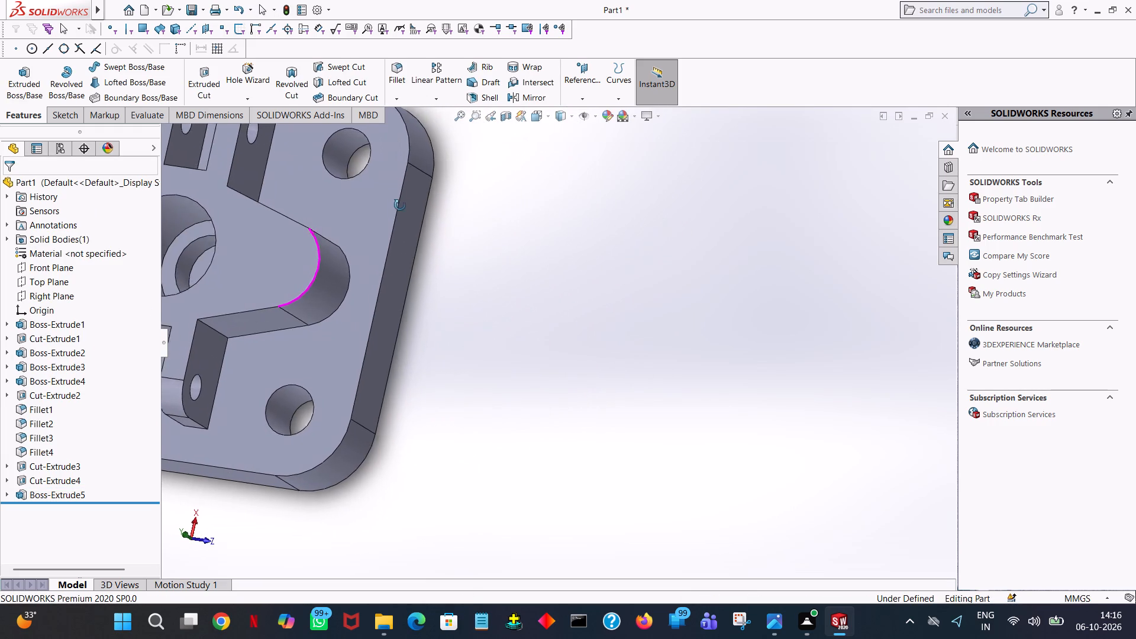
{"action": "middle_click_drag", "start_coordinate": [400, 205], "coordinate": [406, 228]}
{"action": "scroll", "coordinate": [404, 228], "scroll_direction": "down", "scroll_amount": 3, "text": "ctrl"}
{"action": "scroll", "coordinate": [382, 228], "scroll_direction": "up", "scroll_amount": 7, "text": "ctrl"}
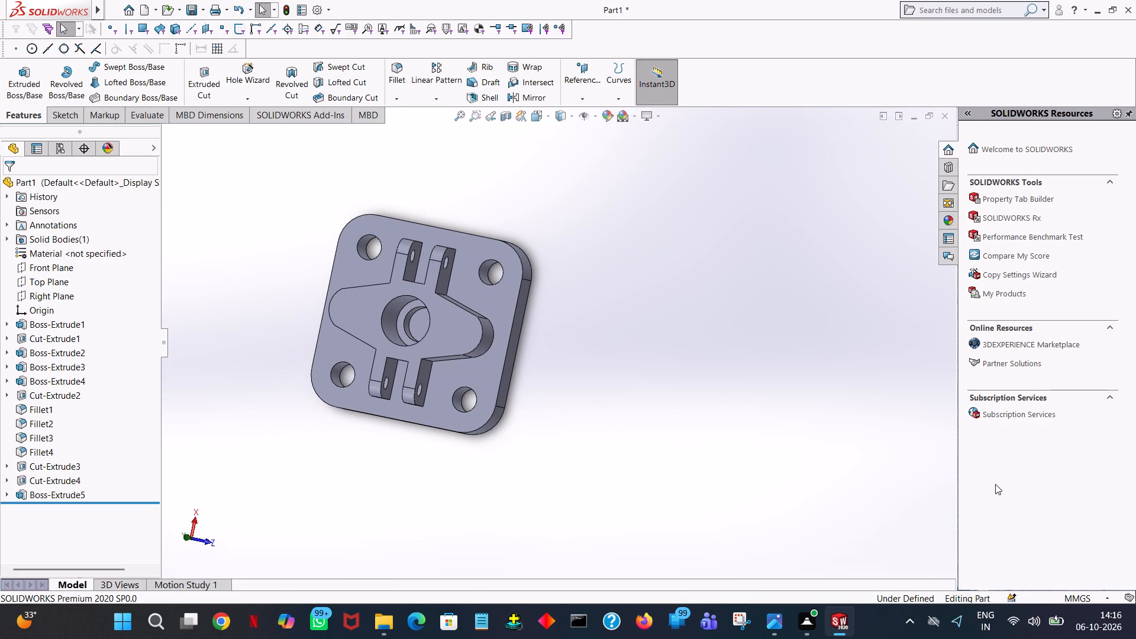
{"action": "left_click", "coordinate": [210, 71]}
{"action": "left_click", "coordinate": [412, 324]}
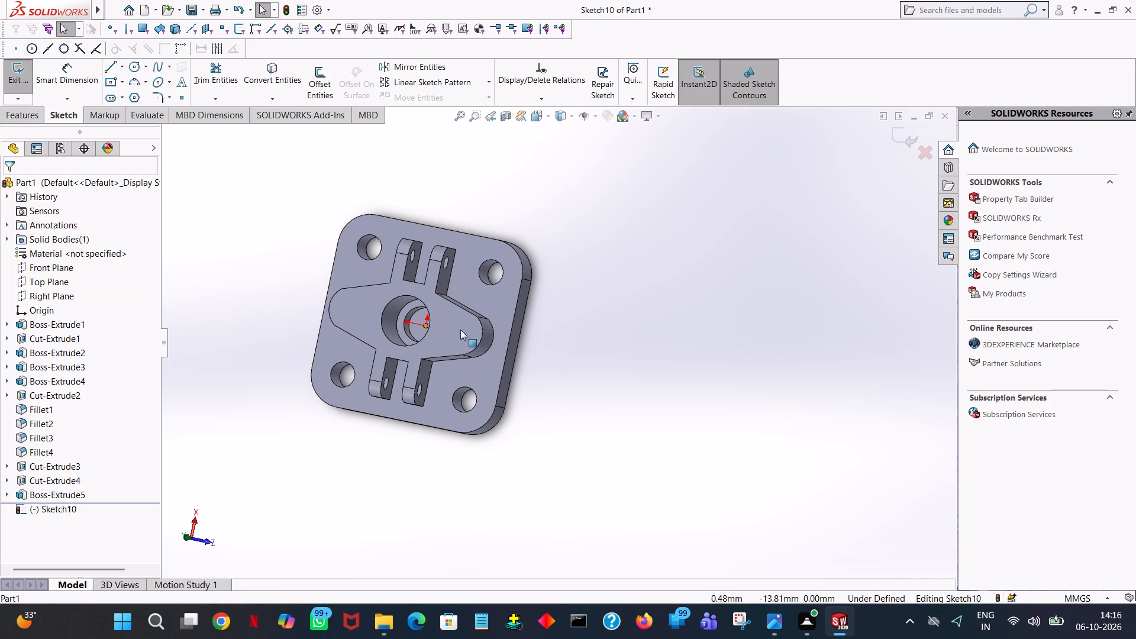
{"action": "middle_click_drag", "start_coordinate": [531, 326], "coordinate": [551, 329]}
{"action": "key", "text": "space"}
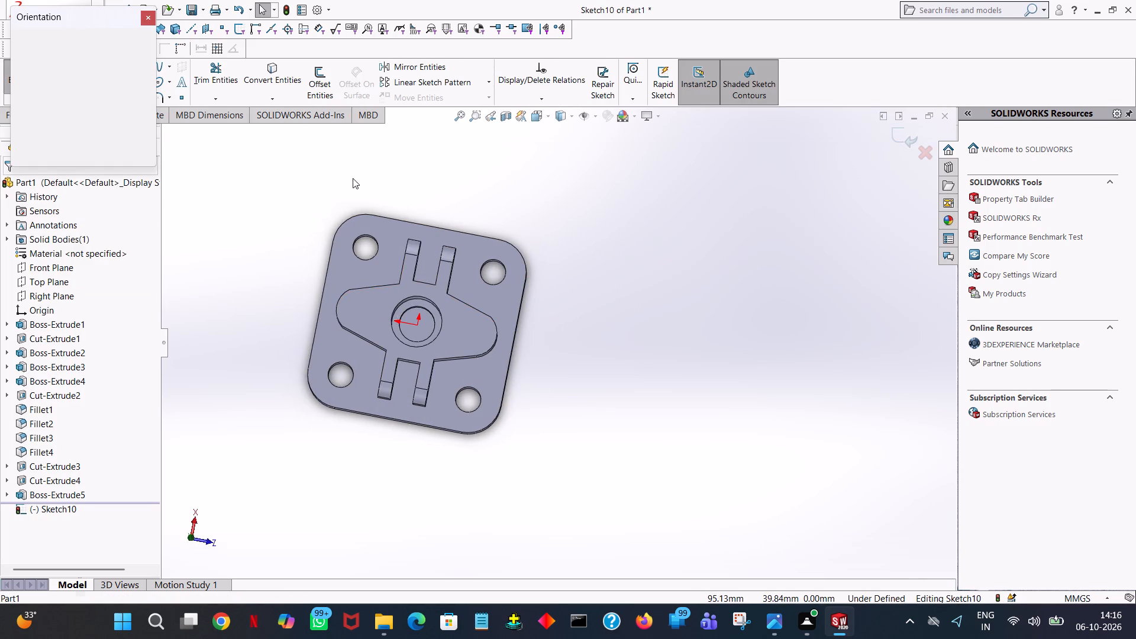
{"action": "left_click", "coordinate": [145, 89]}
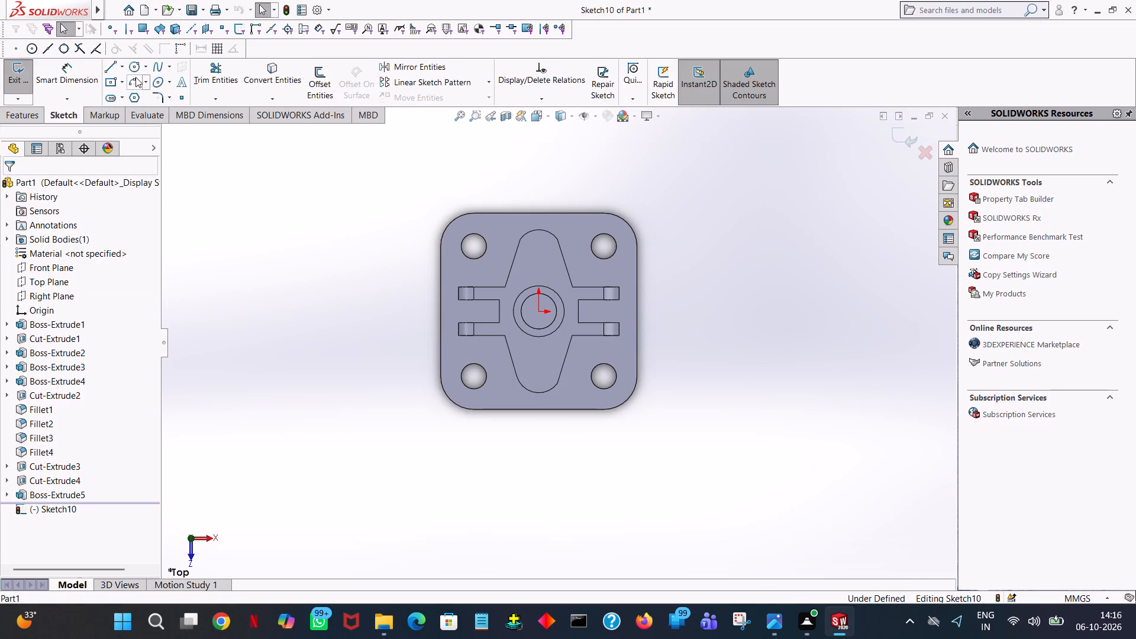
{"action": "left_click", "coordinate": [133, 68]}
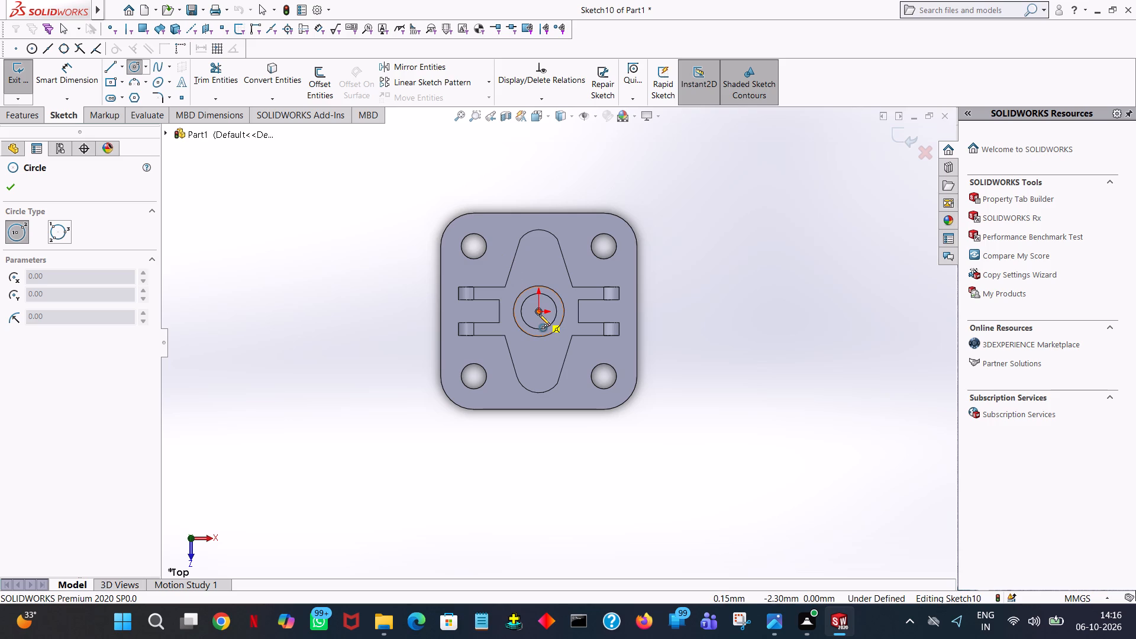
{"action": "left_click", "coordinate": [539, 314]}
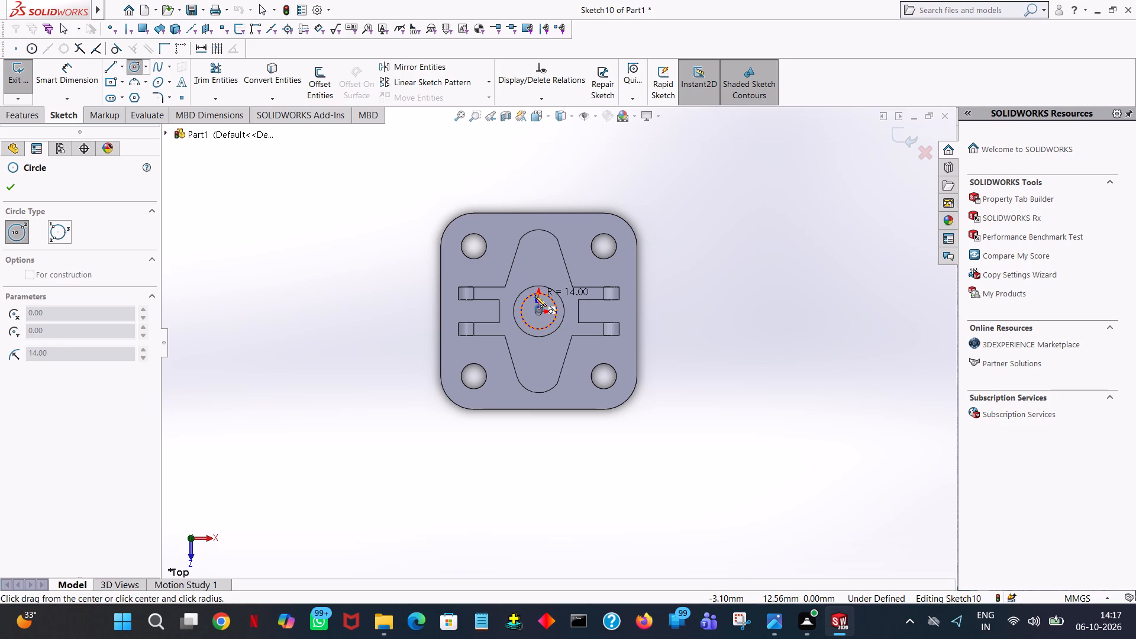
{"action": "left_click", "coordinate": [535, 295]}
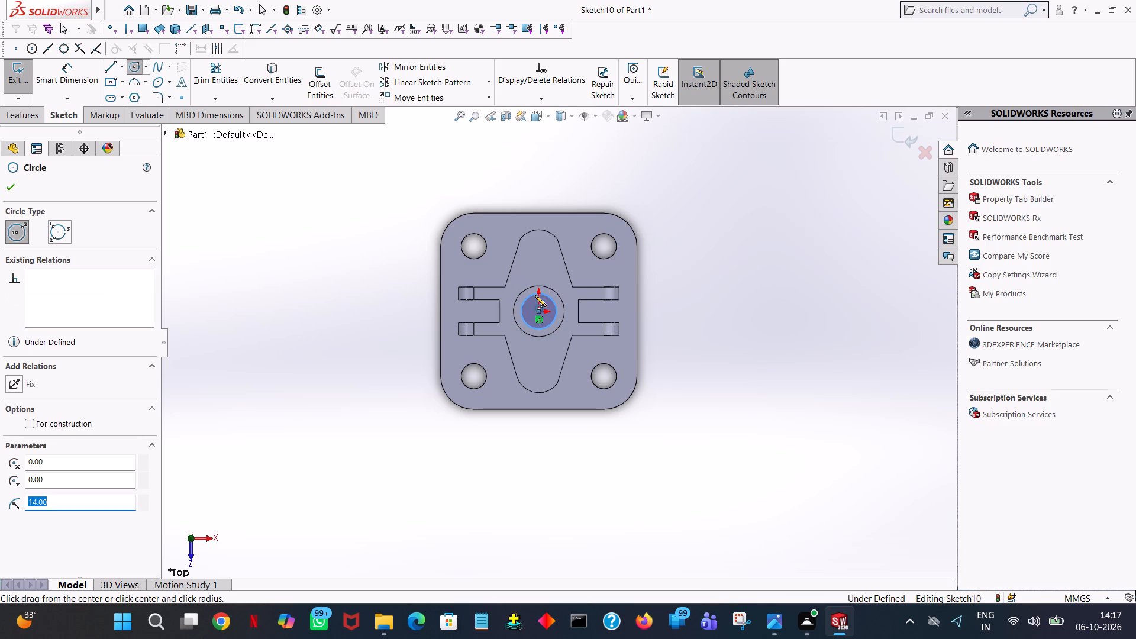
{"action": "type", "text": "28/2"}
{"action": "key", "text": "Return"}
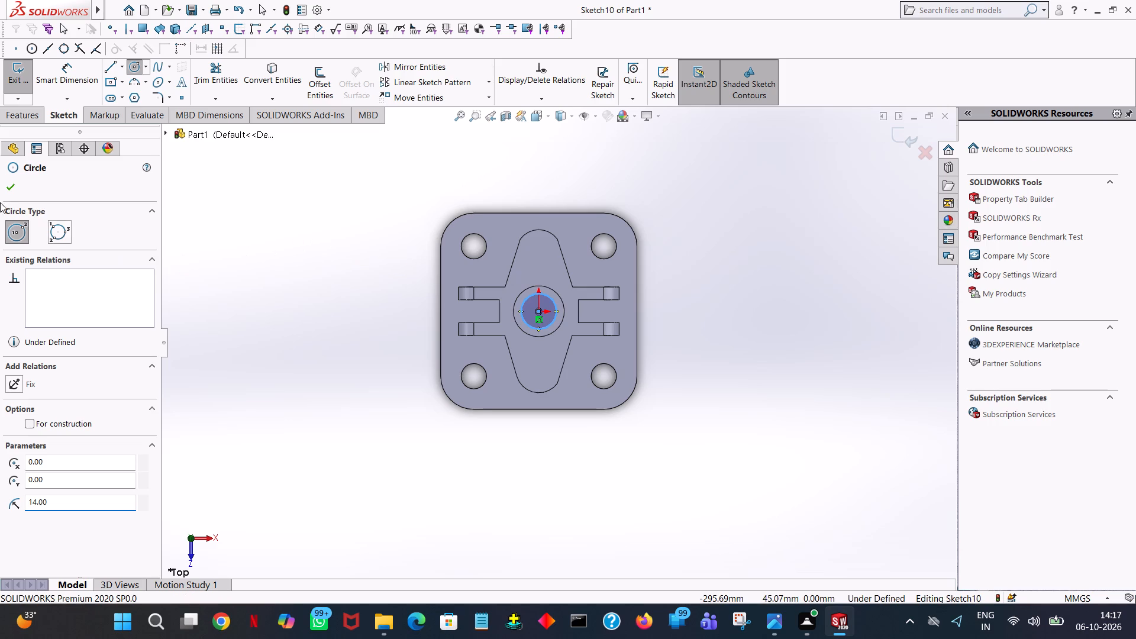
{"action": "left_click", "coordinate": [9, 191]}
{"action": "left_click", "coordinate": [184, 199]}
Extrude-cut the 14 mm radius circle through the underside disc, stretching the blind depth beyond the disc's outer face.
{"action": "left_click", "coordinate": [14, 118]}
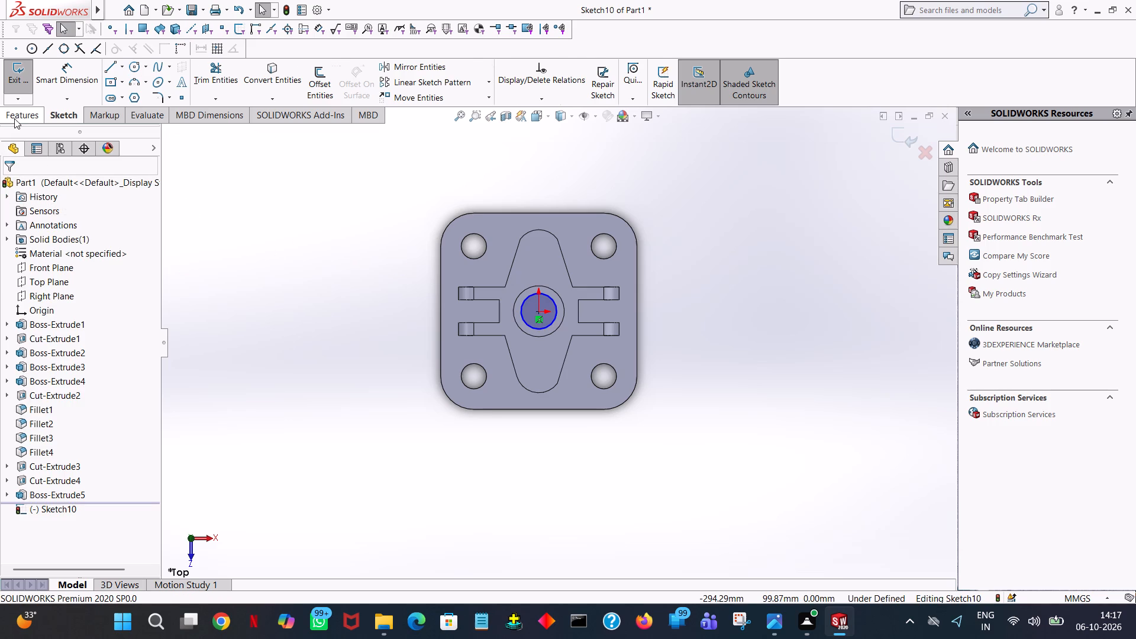
{"action": "left_click", "coordinate": [214, 86]}
{"action": "middle_click_drag", "start_coordinate": [738, 199], "coordinate": [730, 202]}
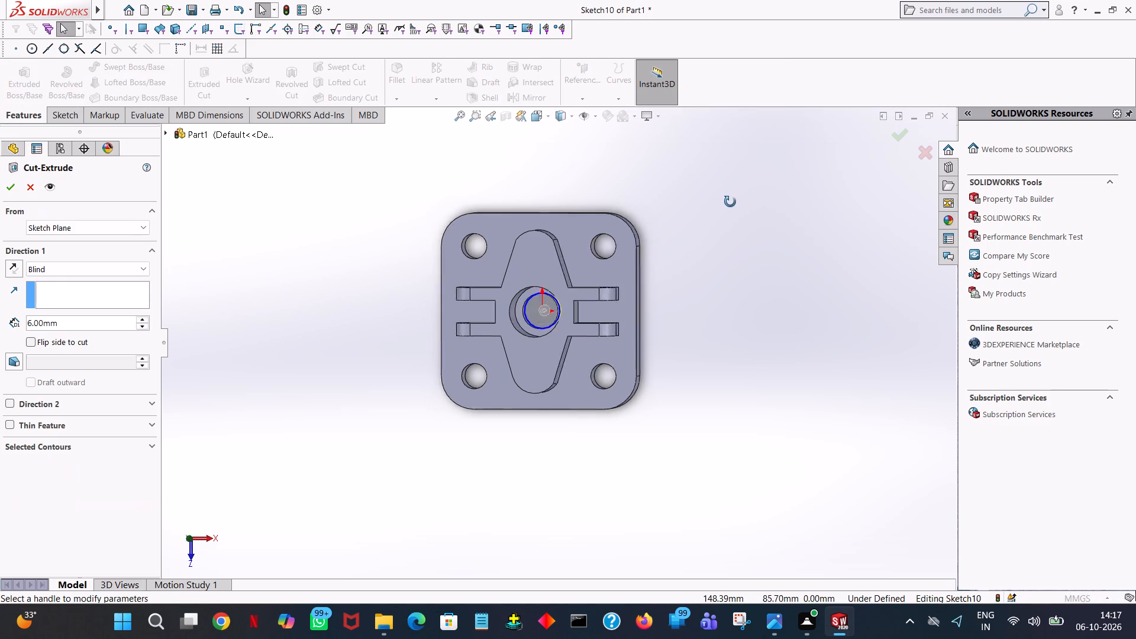
{"action": "middle_click_drag", "start_coordinate": [730, 202], "coordinate": [578, 231]}
{"action": "middle_click", "coordinate": [578, 231]}
{"action": "left_click_drag", "start_coordinate": [586, 303], "coordinate": [654, 303]}
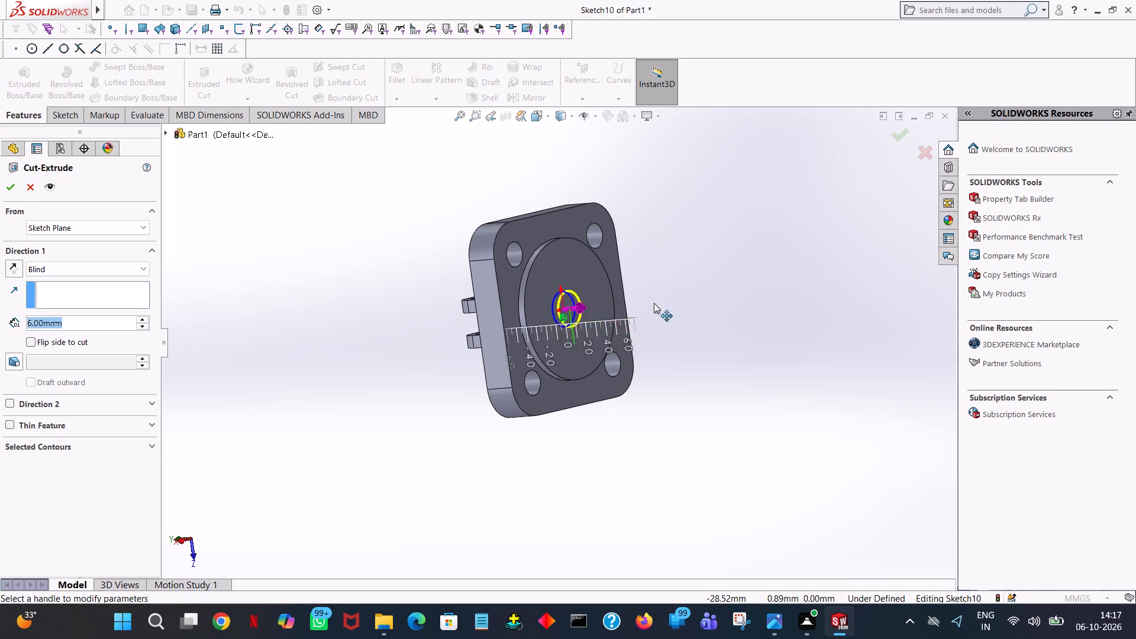
{"action": "left_click_drag", "start_coordinate": [654, 303], "coordinate": [683, 304]}
{"action": "left_click", "coordinate": [17, 185]}
{"action": "left_click", "coordinate": [284, 209]}
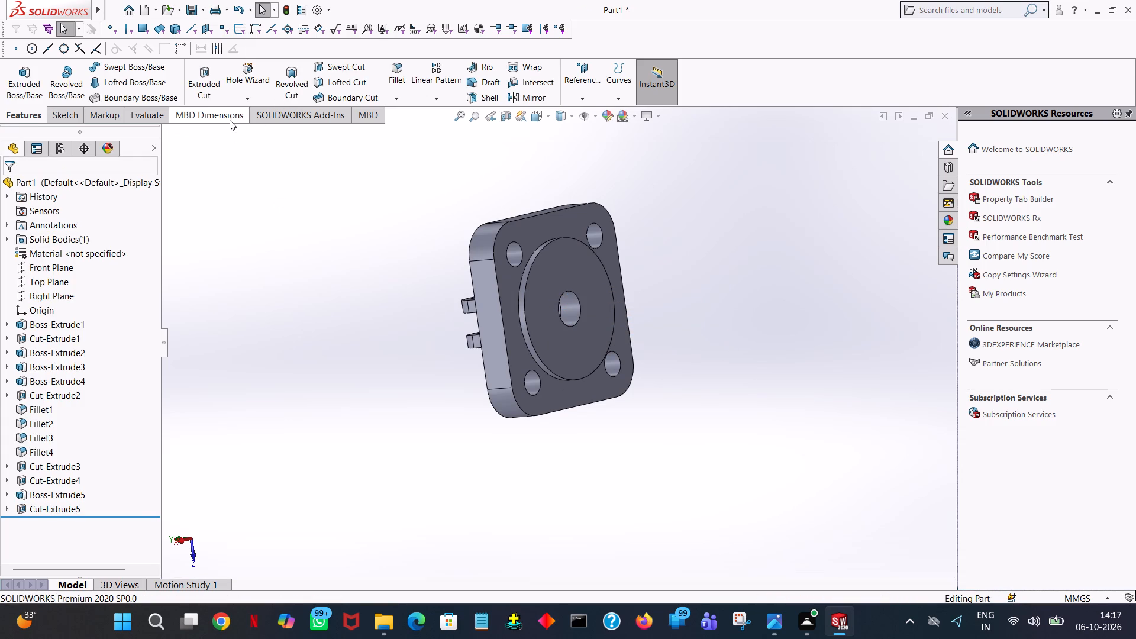
Examine the opened central hole and the whole part from the top, bottom and isometric views.
{"action": "middle_click_drag", "start_coordinate": [703, 343], "coordinate": [789, 244]}
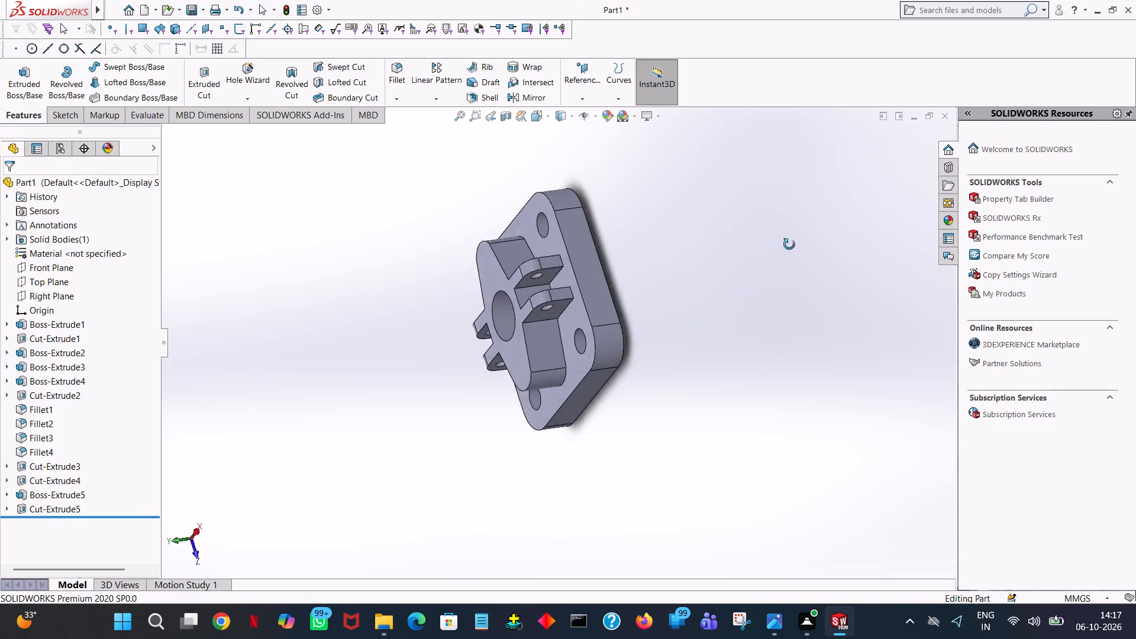
{"action": "middle_click_drag", "start_coordinate": [789, 244], "coordinate": [837, 298]}
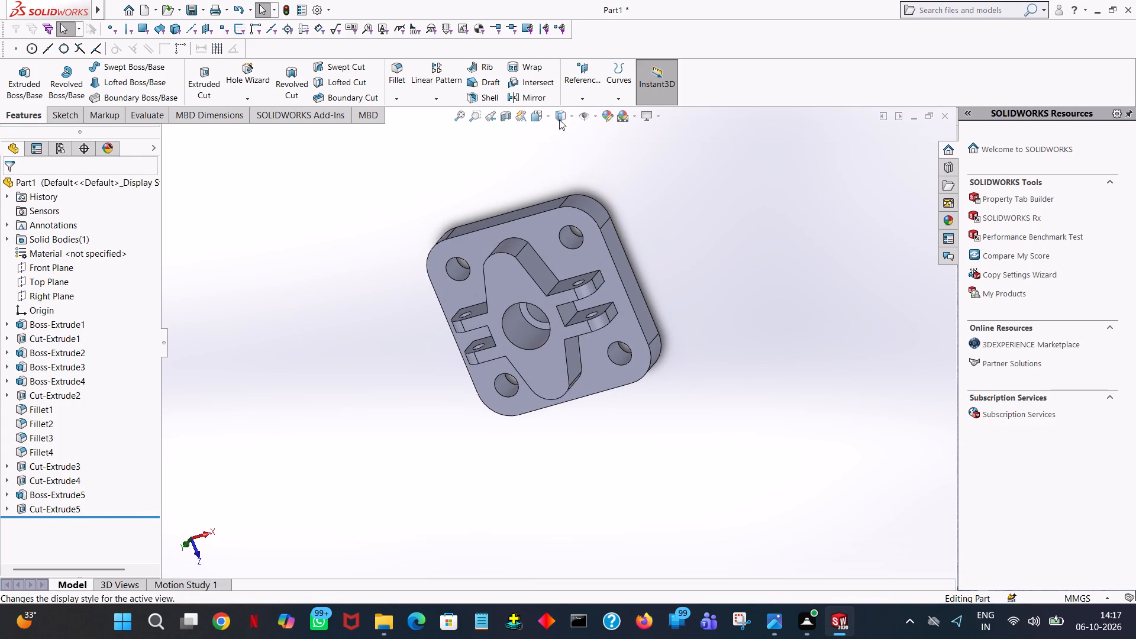
{"action": "left_click", "coordinate": [546, 114]}
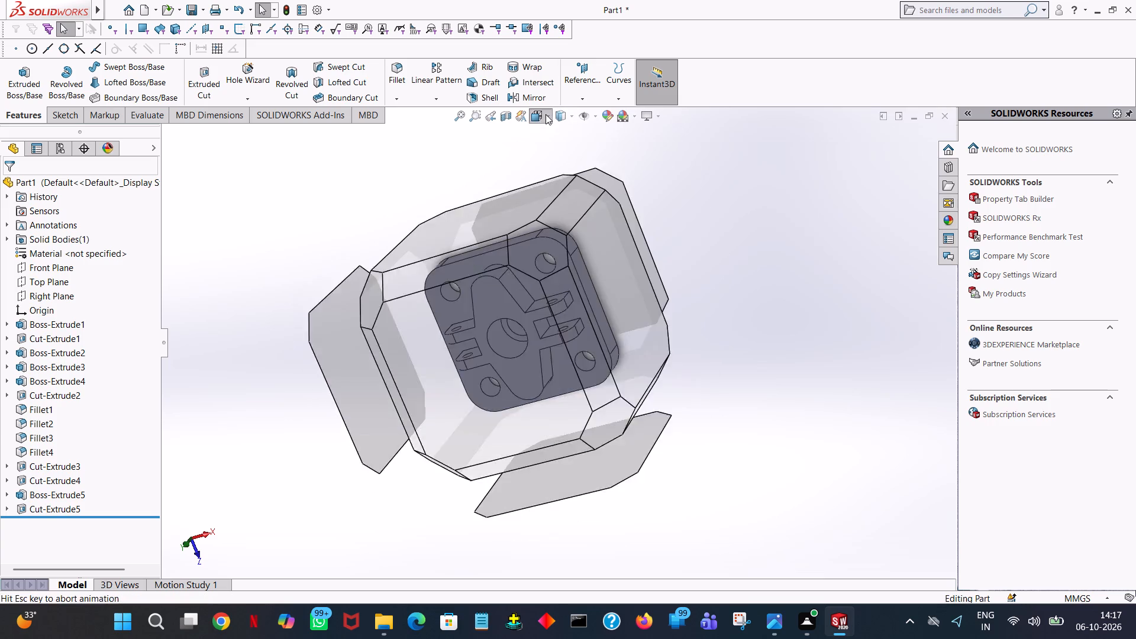
{"action": "left_click", "coordinate": [608, 182]}
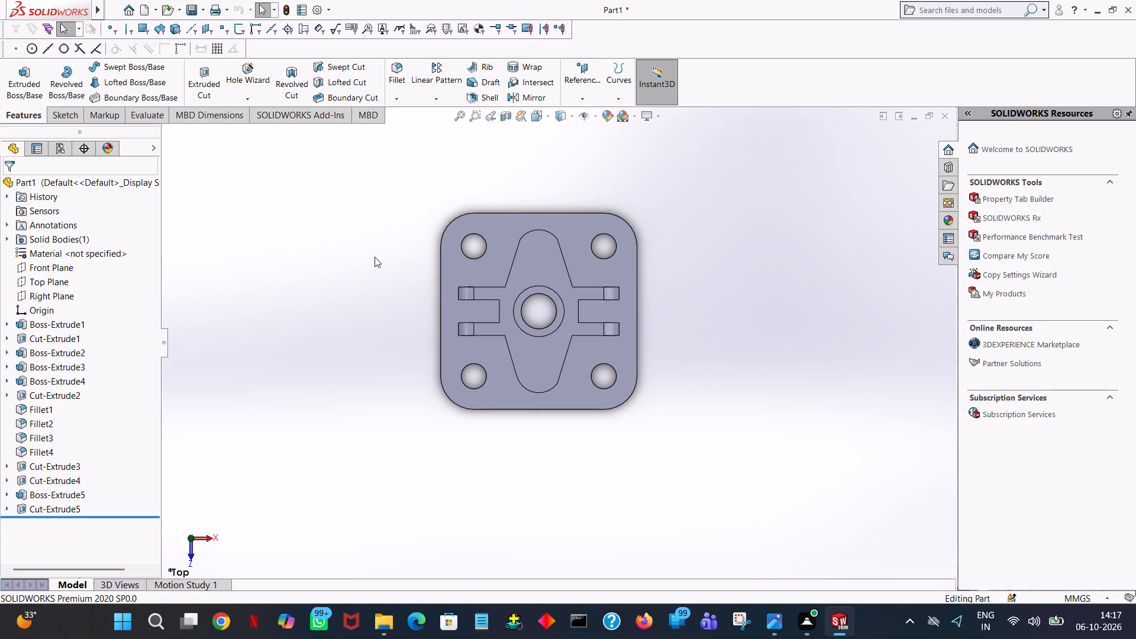
{"action": "left_click", "coordinate": [552, 116]}
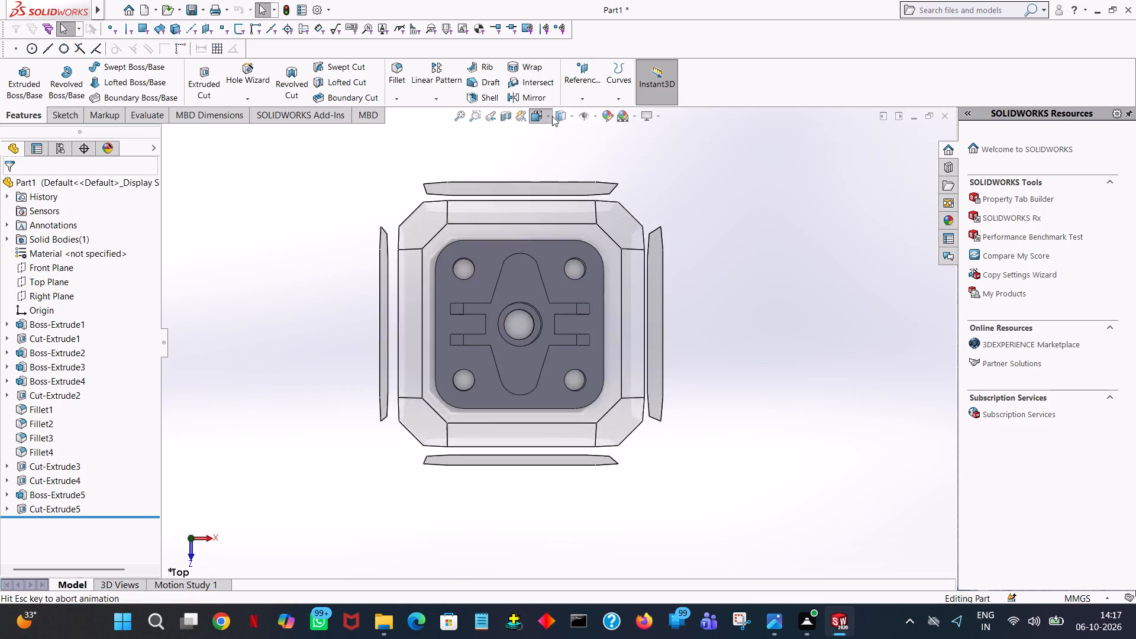
{"action": "left_click", "coordinate": [605, 185]}
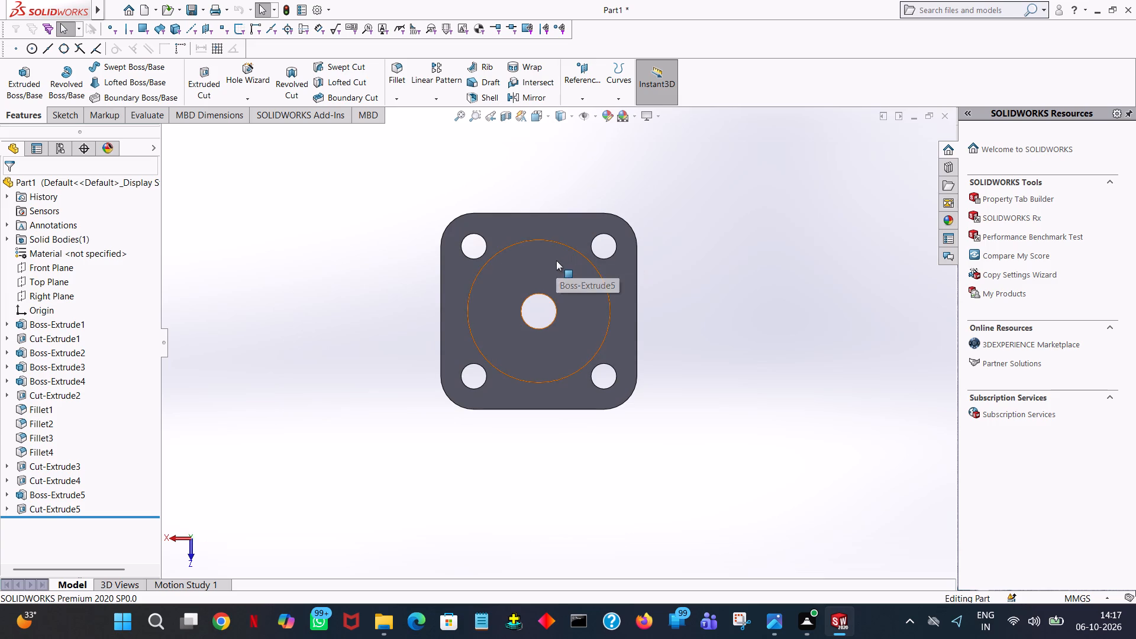
{"action": "key", "text": "ctrl+7"}
{"action": "left_click", "coordinate": [811, 270]}
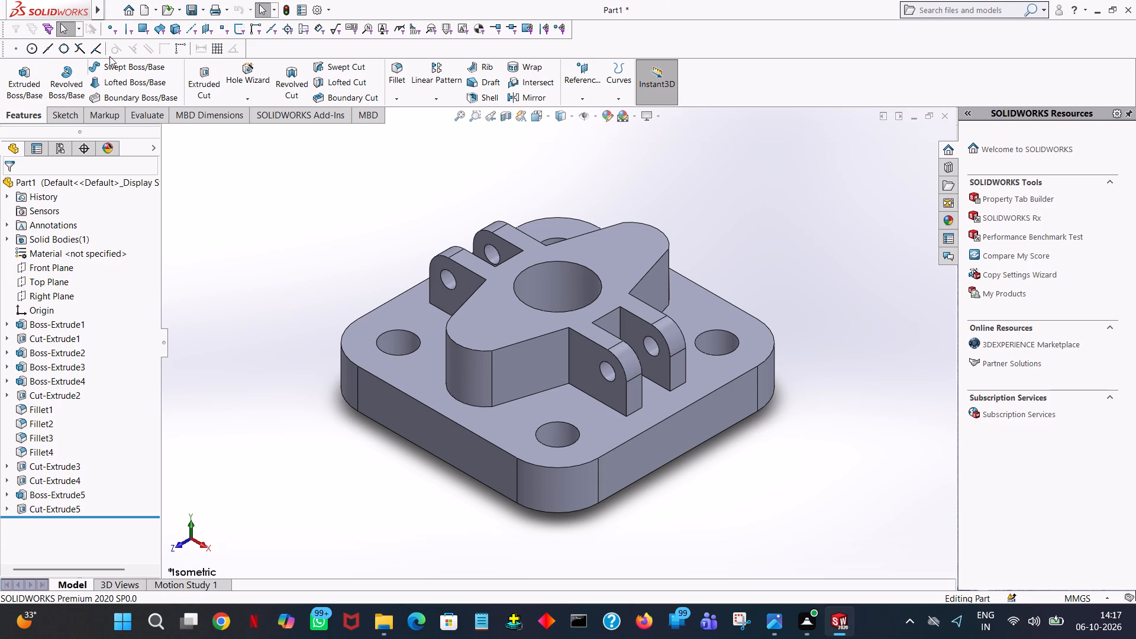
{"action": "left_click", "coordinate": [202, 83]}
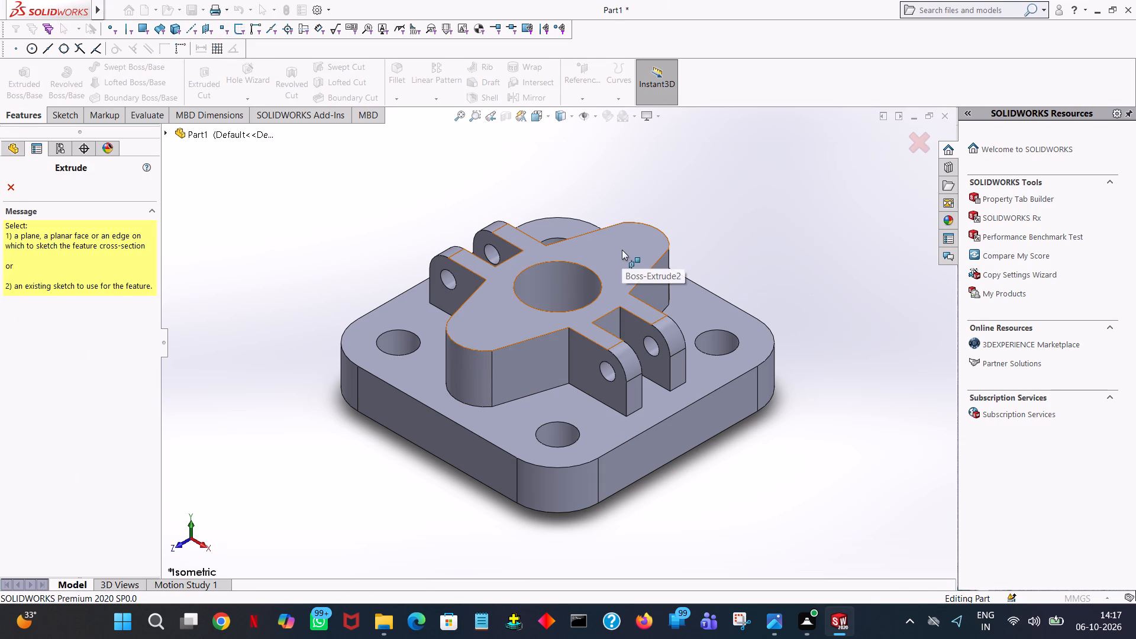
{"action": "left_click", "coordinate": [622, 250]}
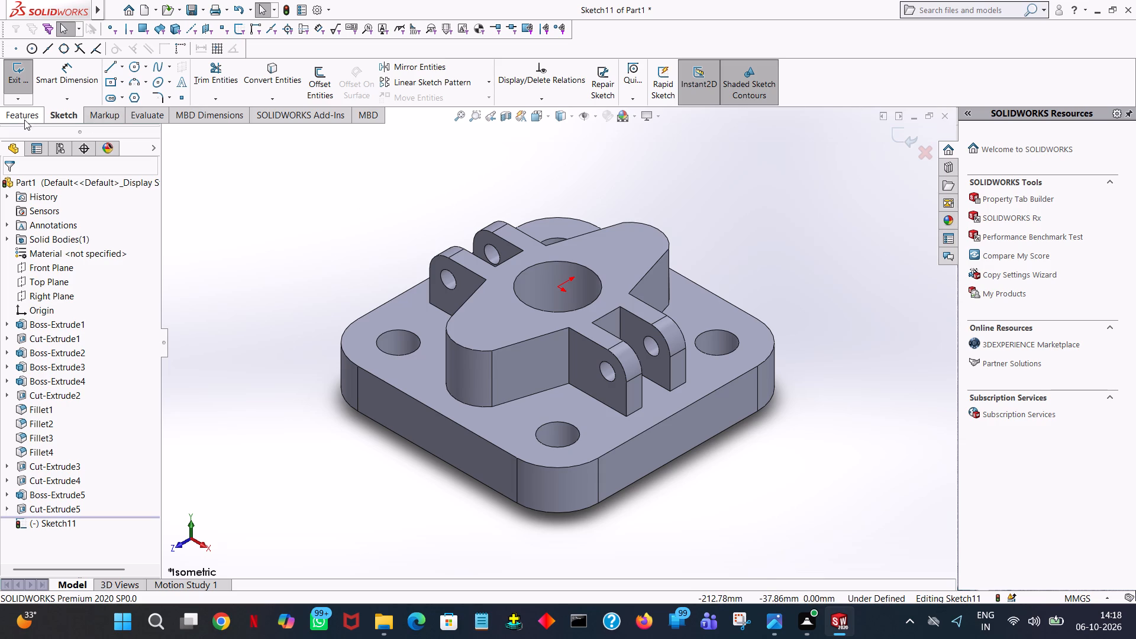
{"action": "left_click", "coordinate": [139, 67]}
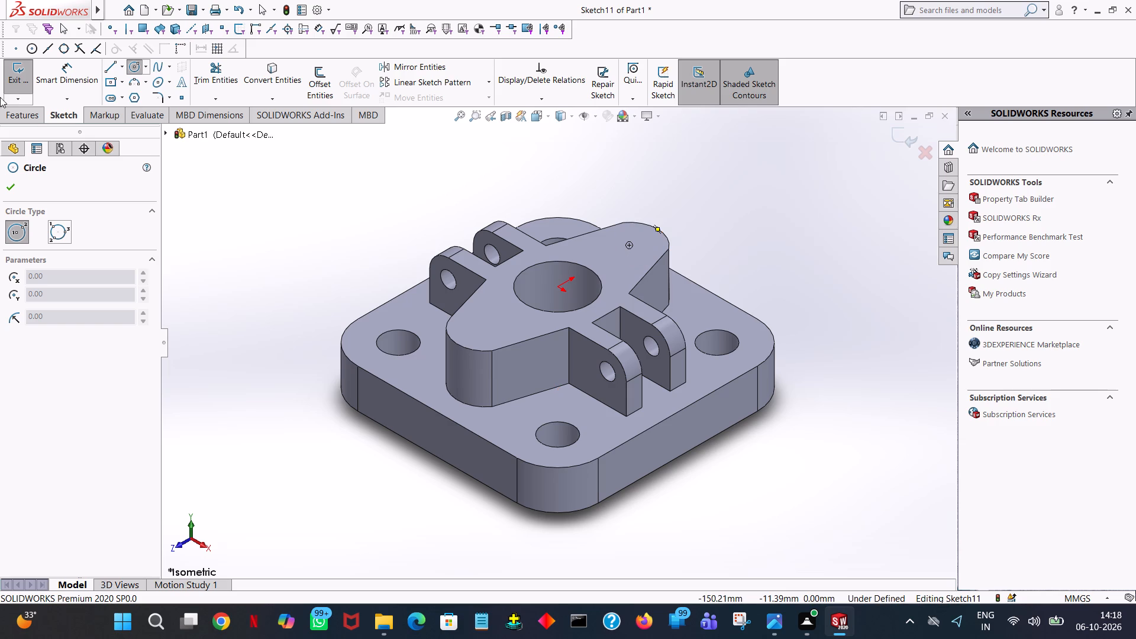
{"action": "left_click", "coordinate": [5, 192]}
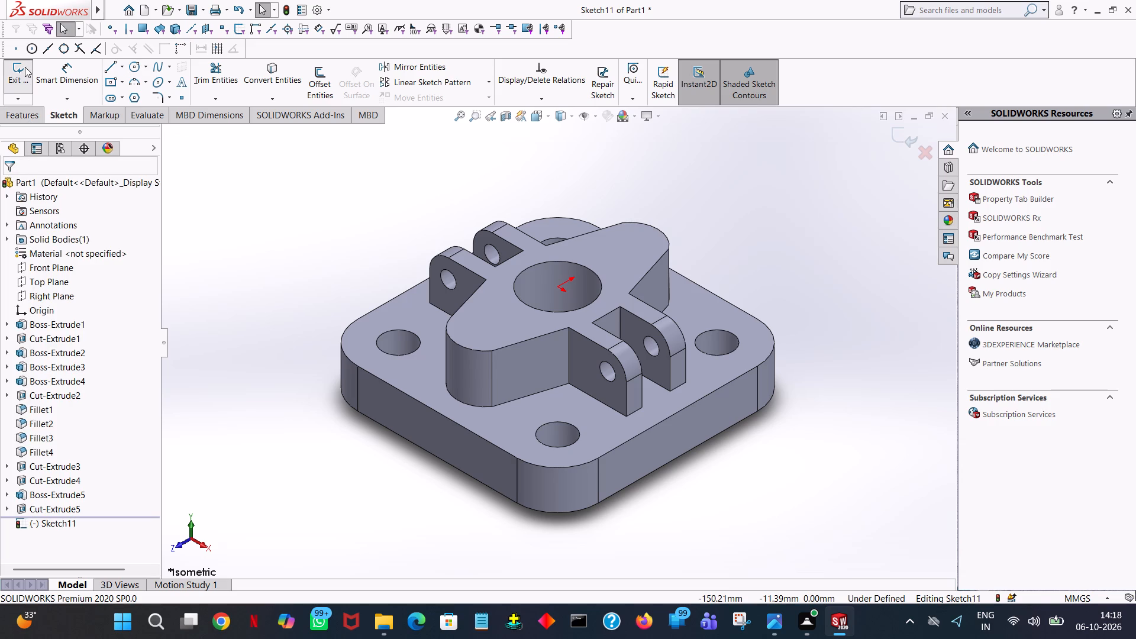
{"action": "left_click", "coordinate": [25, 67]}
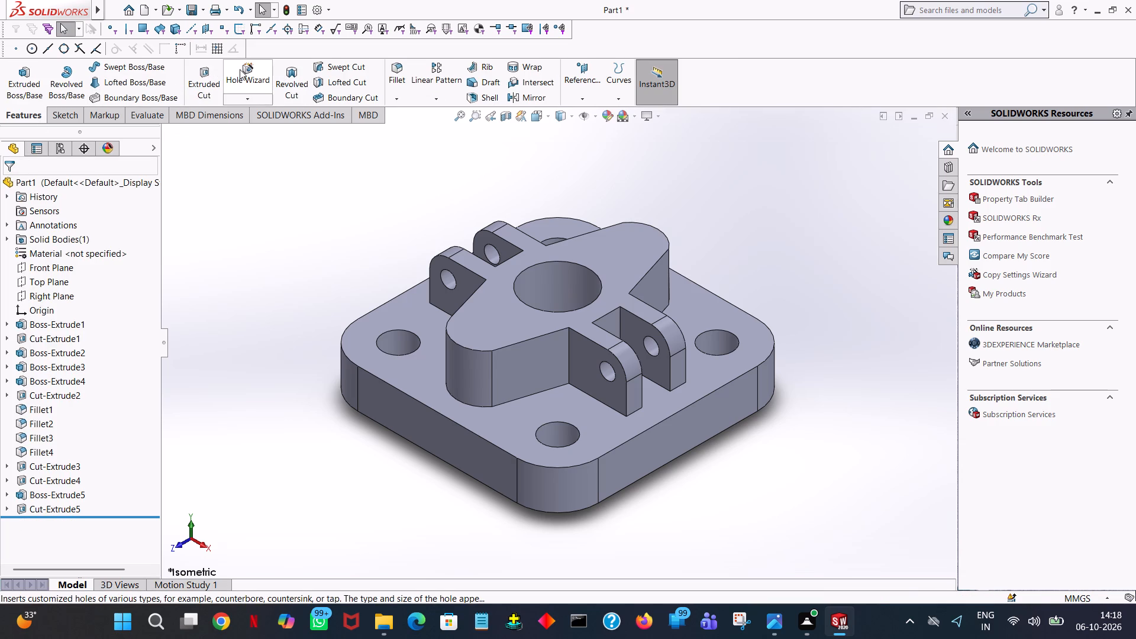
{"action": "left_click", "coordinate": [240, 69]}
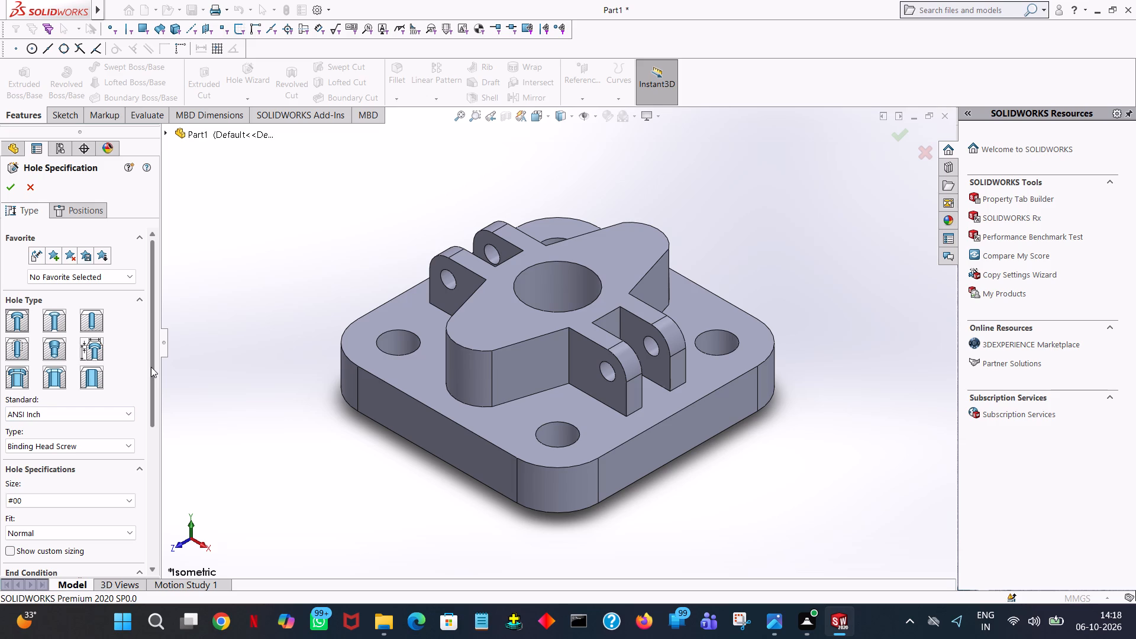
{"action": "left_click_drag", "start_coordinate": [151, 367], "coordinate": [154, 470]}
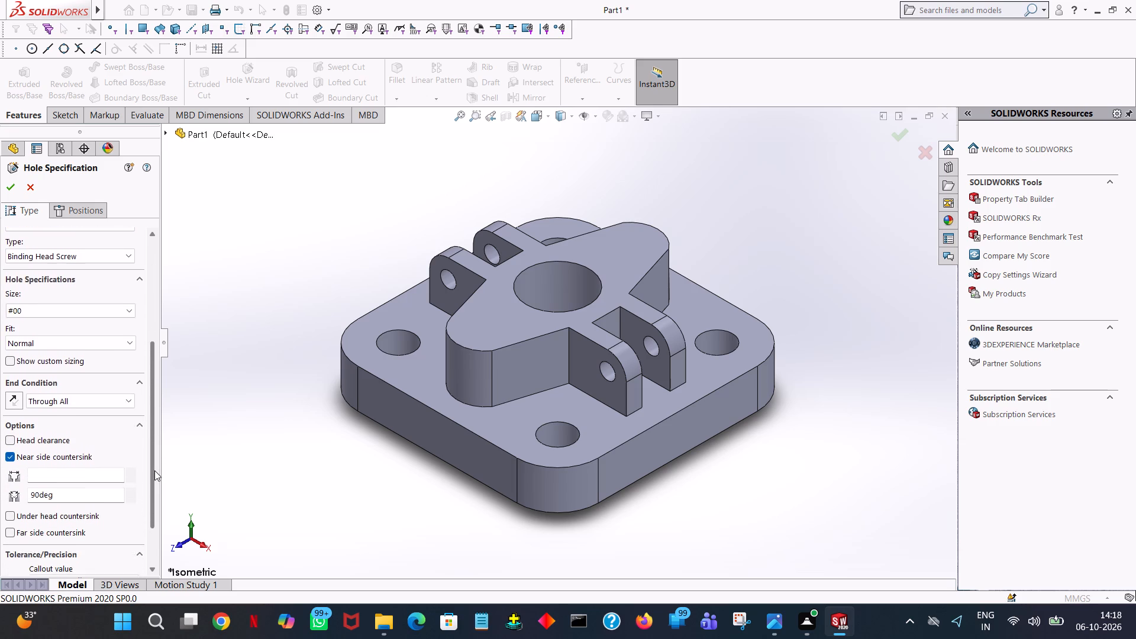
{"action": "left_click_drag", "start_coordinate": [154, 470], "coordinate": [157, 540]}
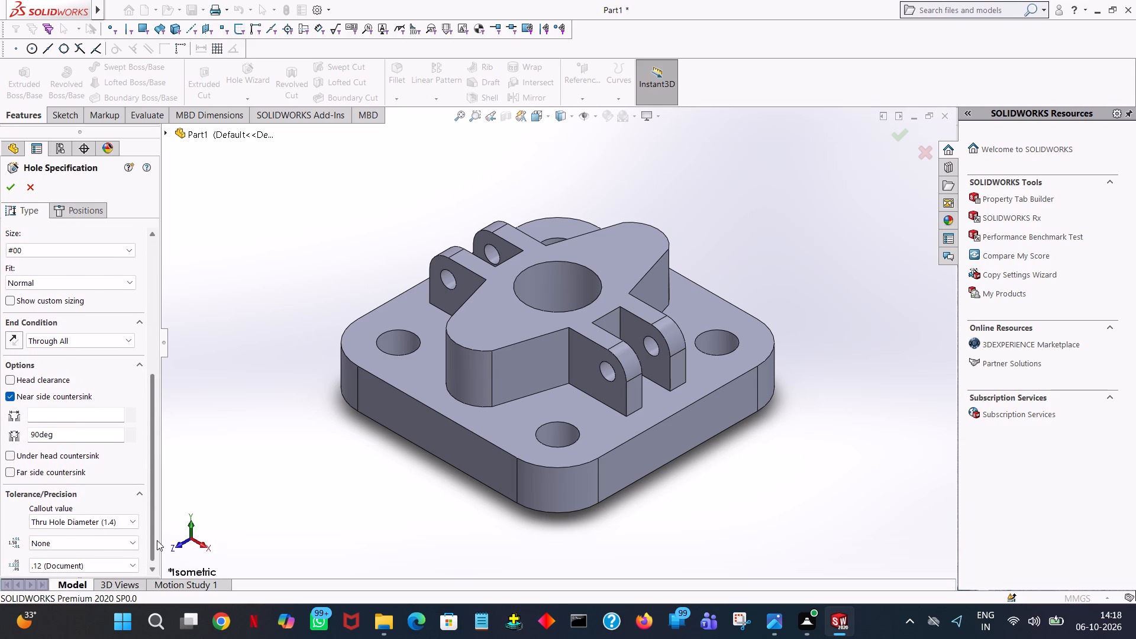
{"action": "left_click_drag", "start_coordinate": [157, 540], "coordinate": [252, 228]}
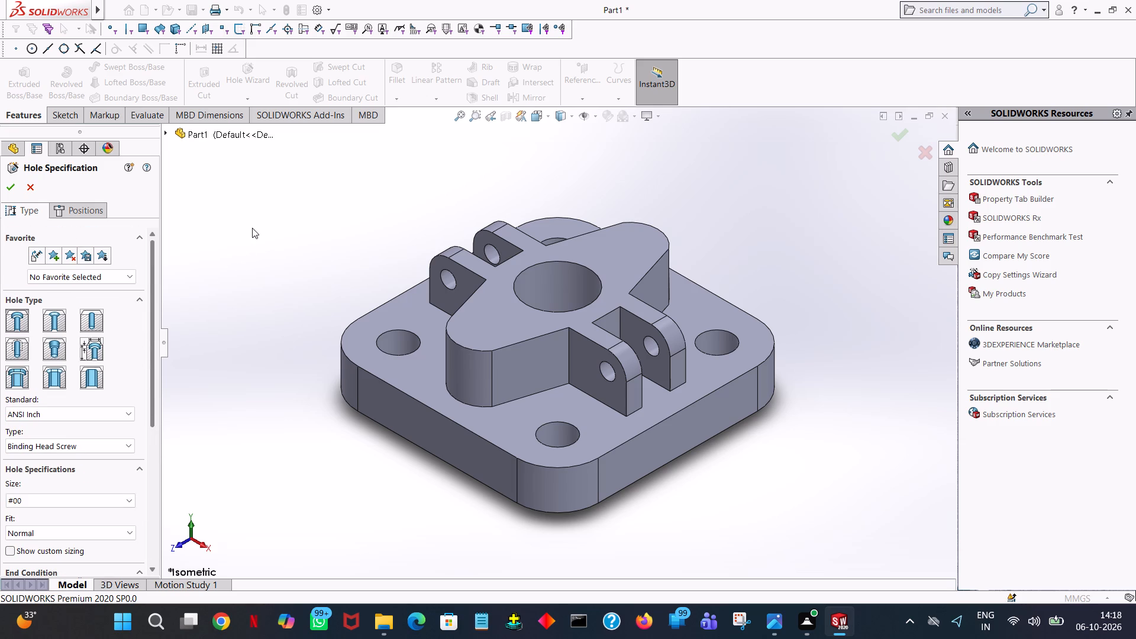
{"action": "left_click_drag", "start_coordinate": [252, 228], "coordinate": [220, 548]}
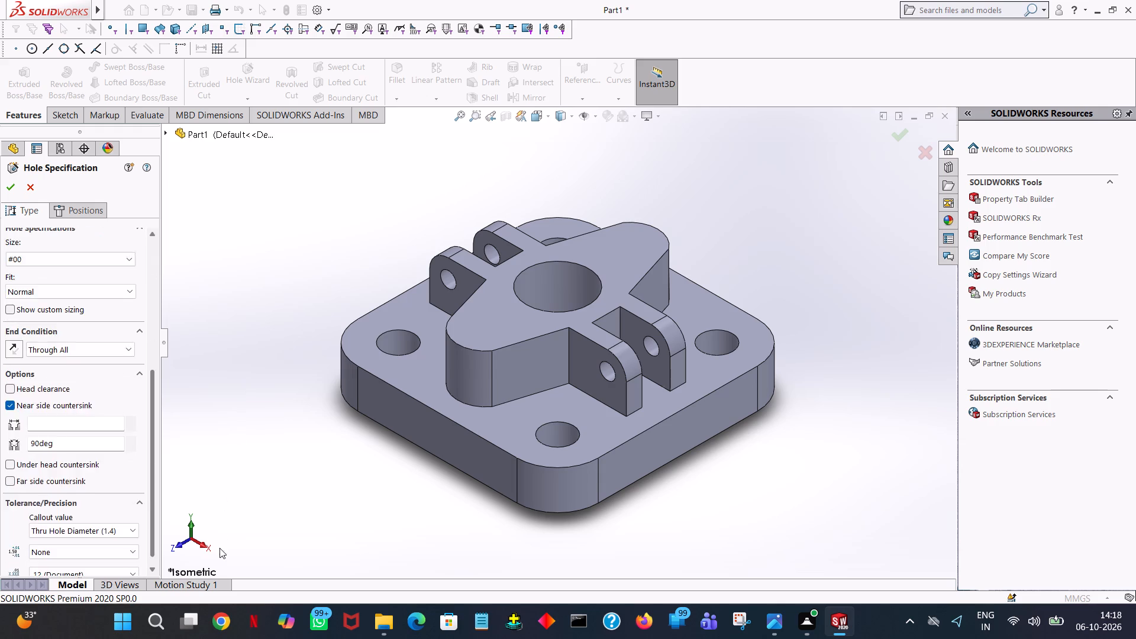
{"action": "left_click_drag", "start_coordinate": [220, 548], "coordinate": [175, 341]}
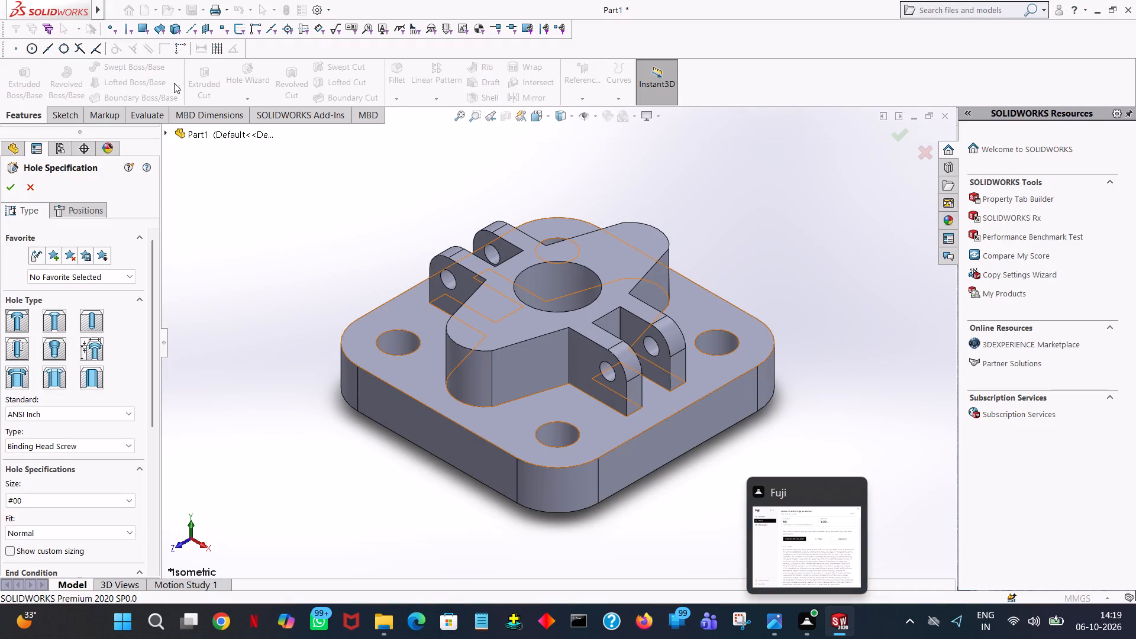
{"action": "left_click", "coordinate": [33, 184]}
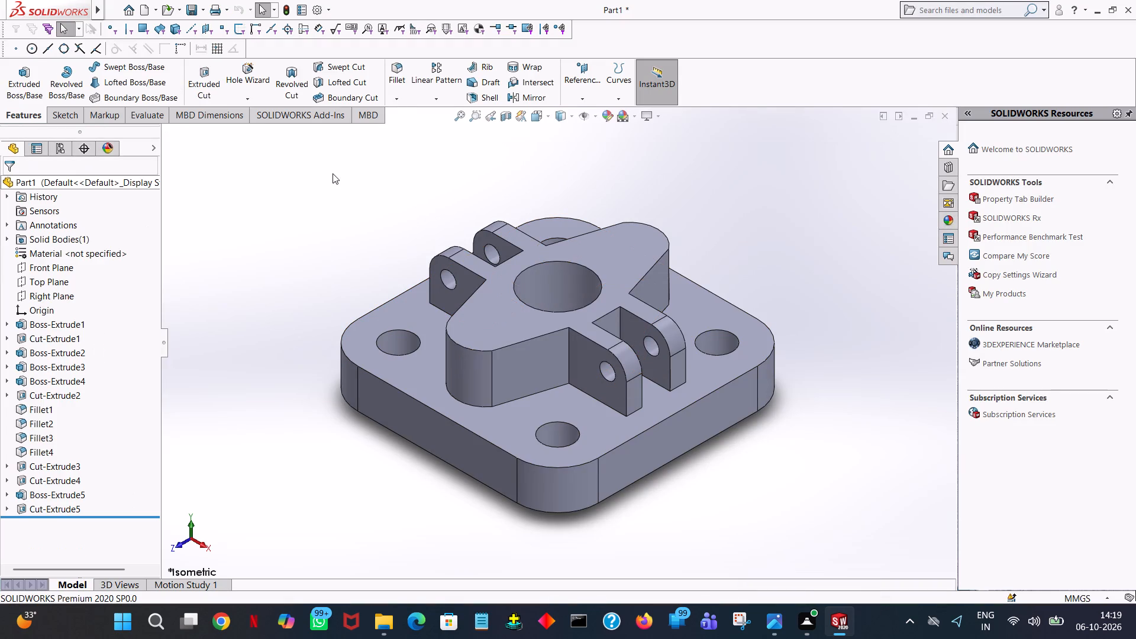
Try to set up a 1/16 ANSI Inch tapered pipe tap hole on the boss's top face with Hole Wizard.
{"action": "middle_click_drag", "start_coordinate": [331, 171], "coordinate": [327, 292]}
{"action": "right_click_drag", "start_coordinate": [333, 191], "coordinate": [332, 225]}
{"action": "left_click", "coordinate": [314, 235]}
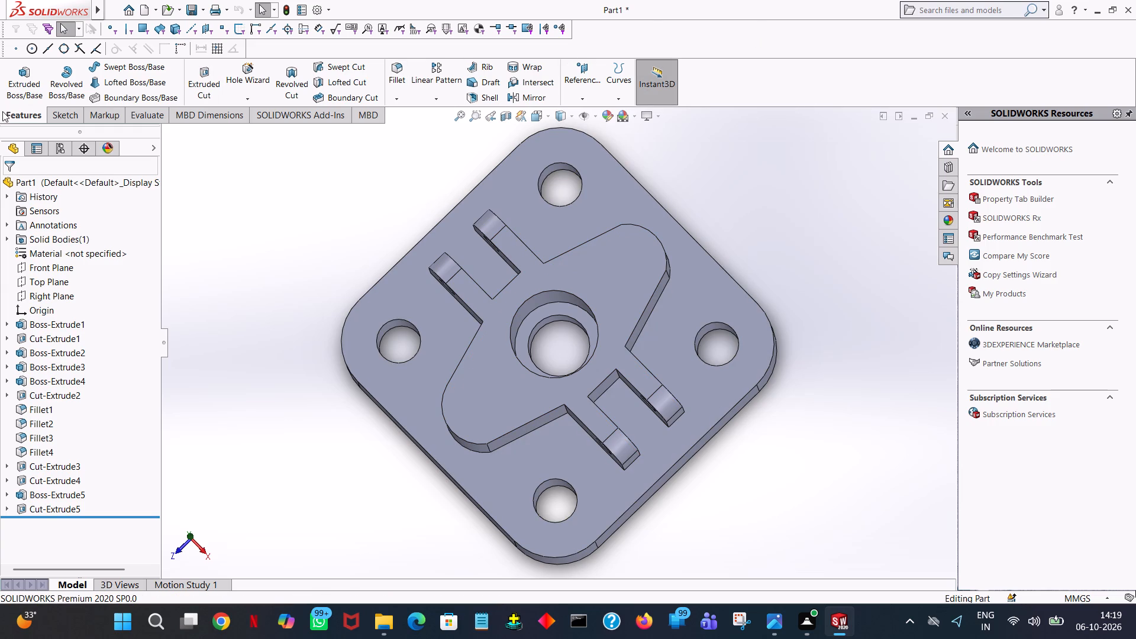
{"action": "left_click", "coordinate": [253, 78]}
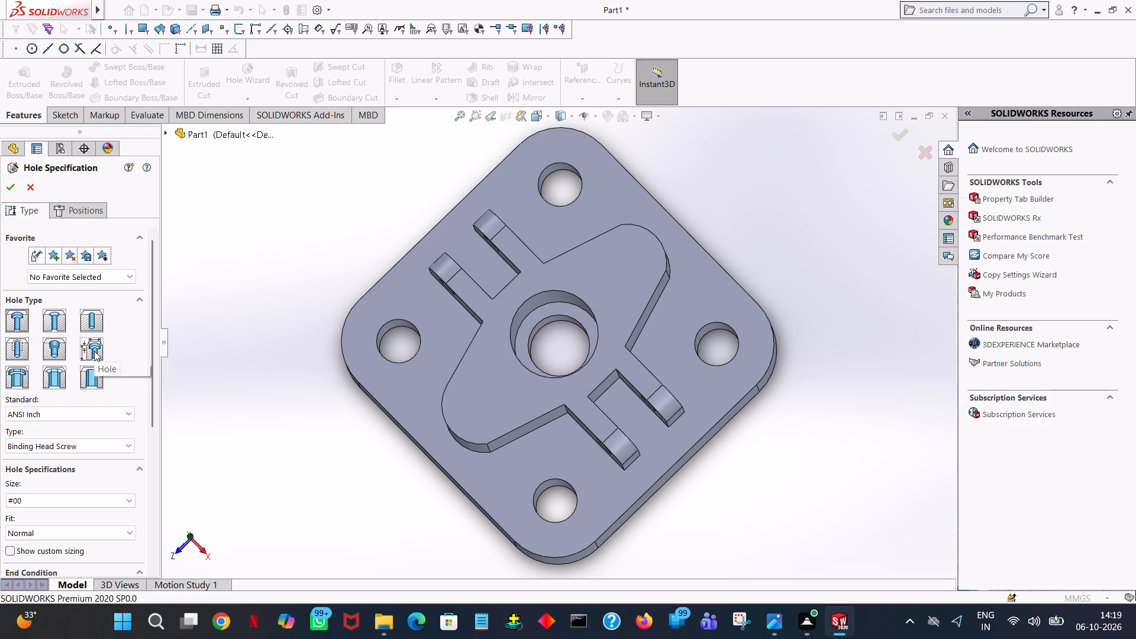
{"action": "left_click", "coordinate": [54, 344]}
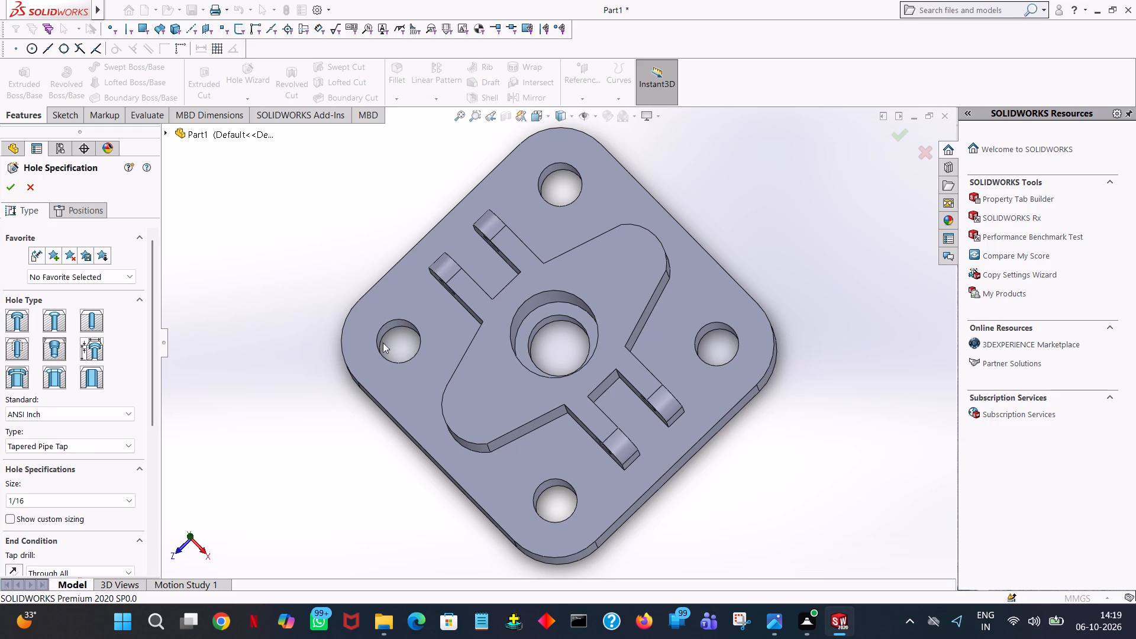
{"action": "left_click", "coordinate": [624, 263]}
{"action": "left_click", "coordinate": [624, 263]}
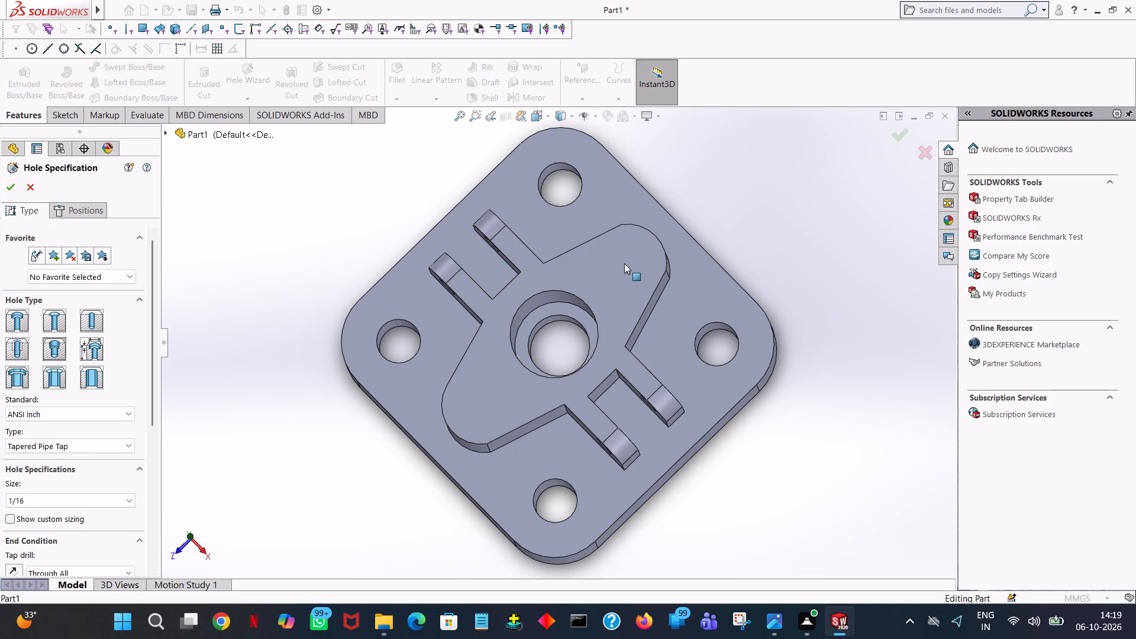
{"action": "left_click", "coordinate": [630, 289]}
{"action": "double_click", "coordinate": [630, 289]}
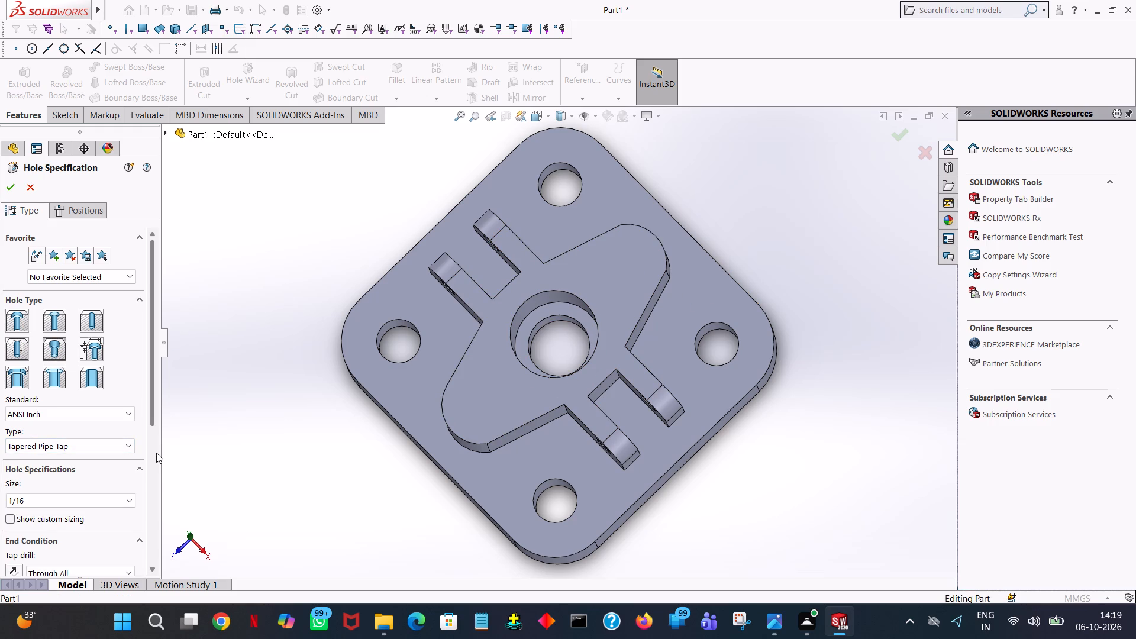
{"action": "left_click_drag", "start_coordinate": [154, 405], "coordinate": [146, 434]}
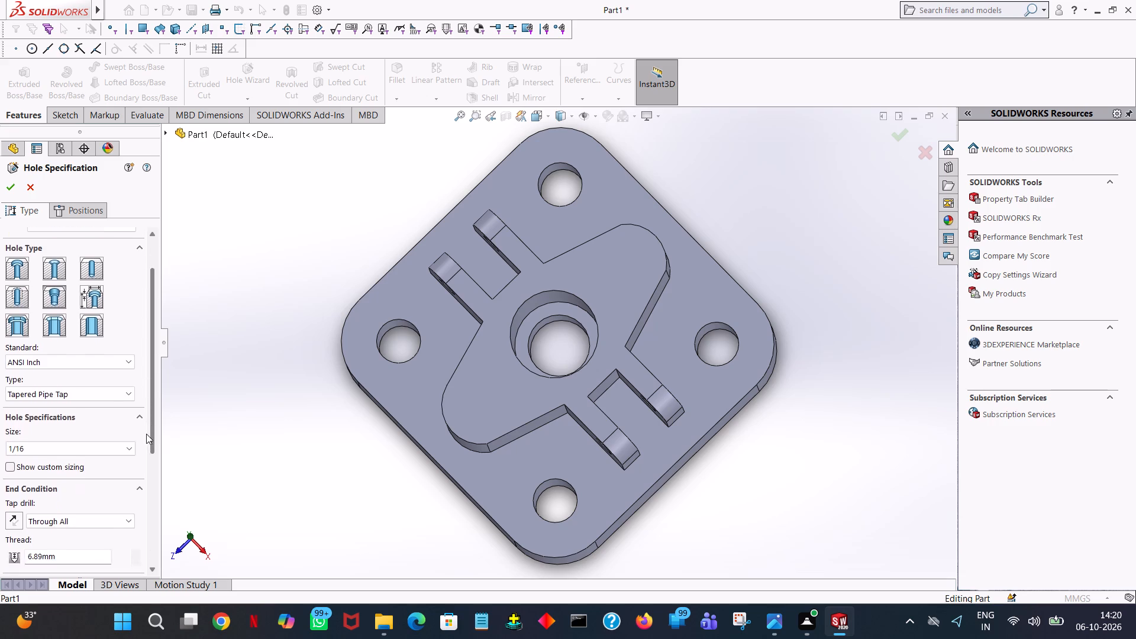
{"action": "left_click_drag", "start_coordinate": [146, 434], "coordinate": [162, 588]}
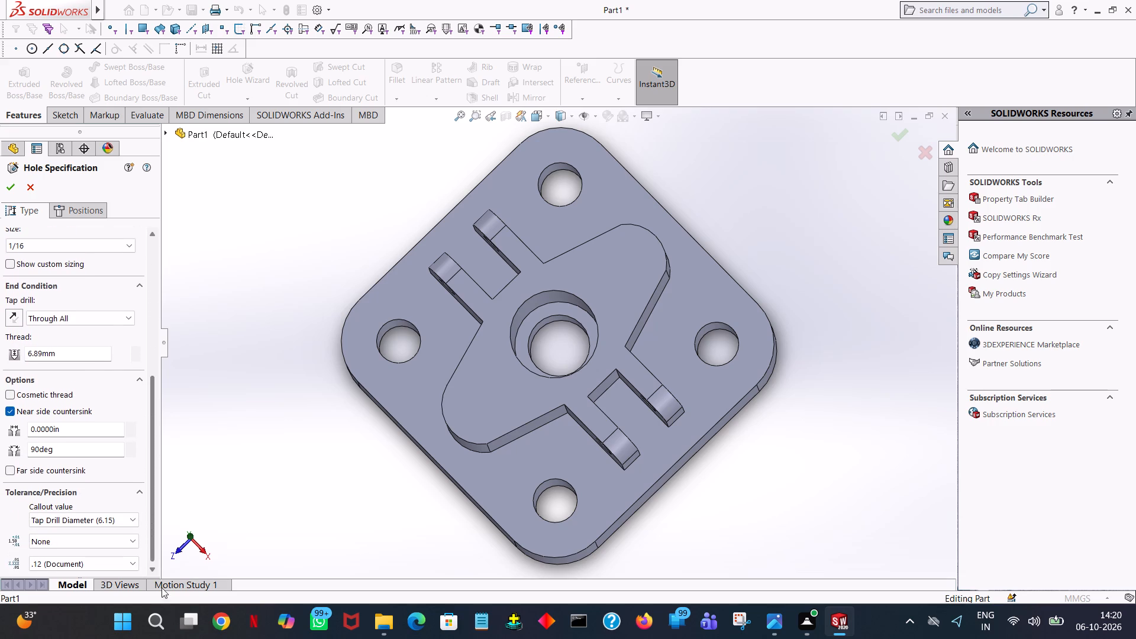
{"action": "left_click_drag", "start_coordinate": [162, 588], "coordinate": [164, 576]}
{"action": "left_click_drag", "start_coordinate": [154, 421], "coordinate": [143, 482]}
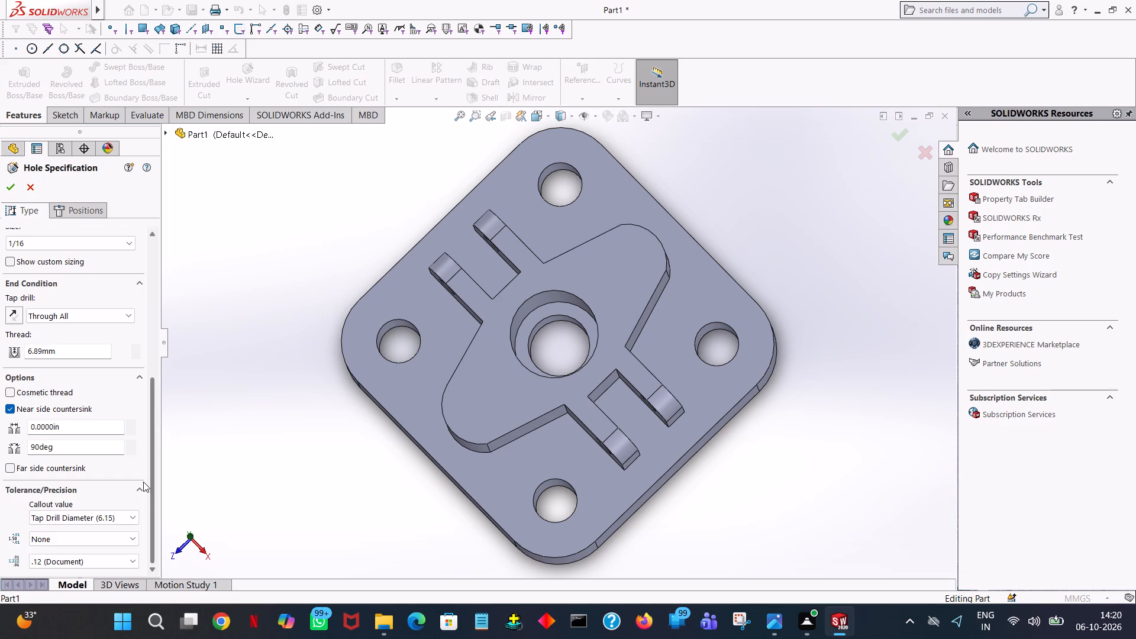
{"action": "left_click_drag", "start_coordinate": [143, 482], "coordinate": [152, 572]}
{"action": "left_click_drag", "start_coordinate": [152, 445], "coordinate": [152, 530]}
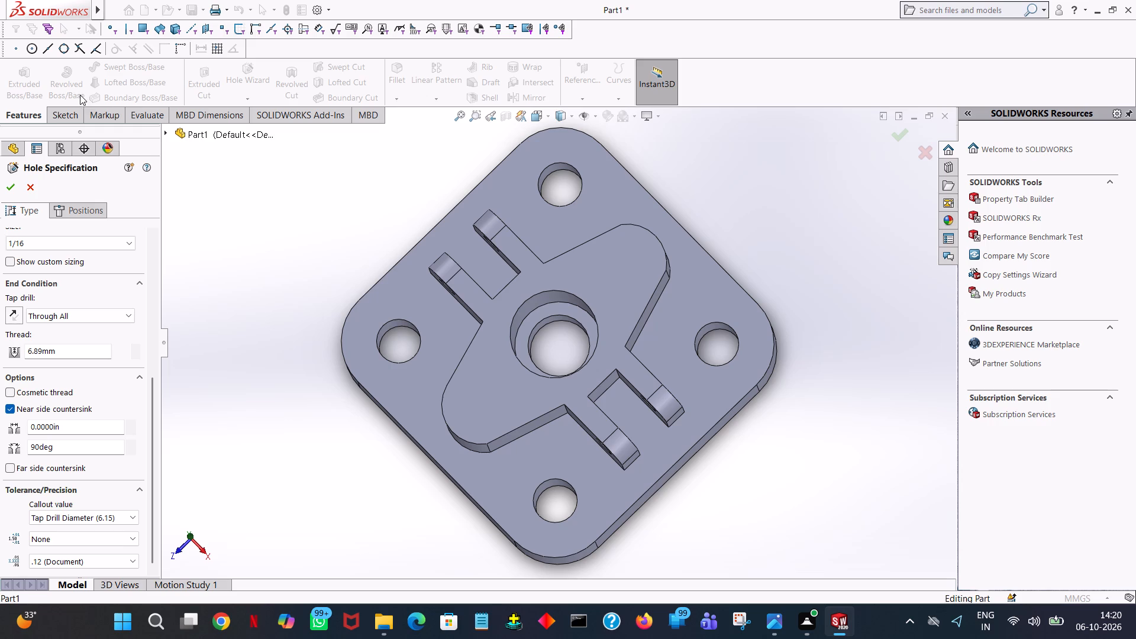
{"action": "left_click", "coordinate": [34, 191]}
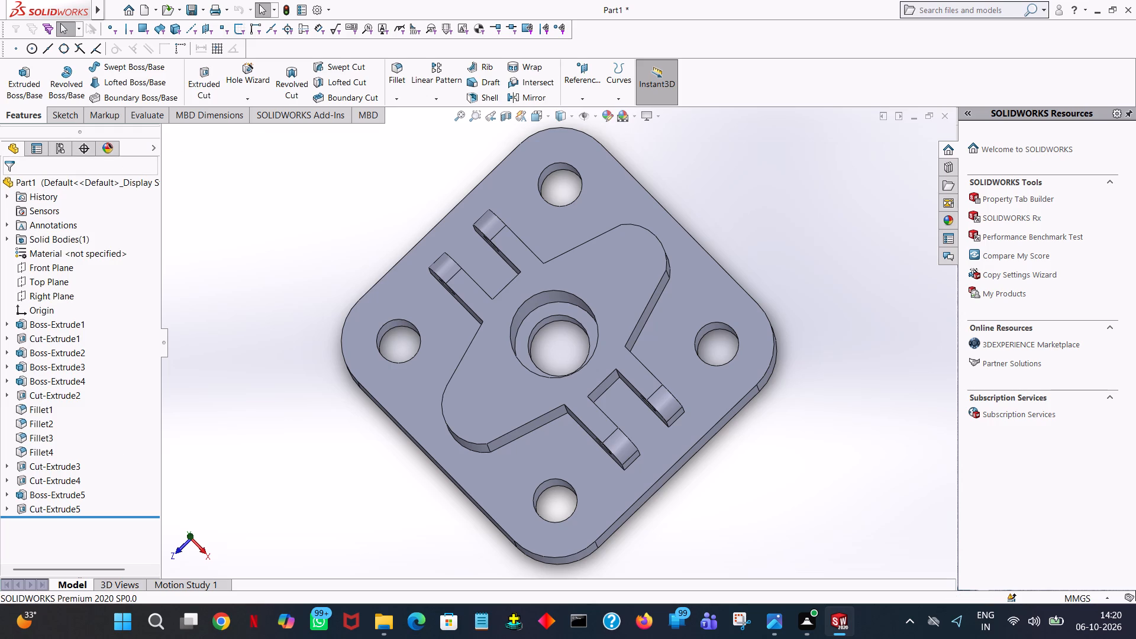
Start an extruded-cut sketch on the boss's top face and draw a 10 mm radius circle centred 46 mm from the origin, near the boss's rounded end.
{"action": "left_click", "coordinate": [201, 85]}
{"action": "left_click", "coordinate": [602, 282]}
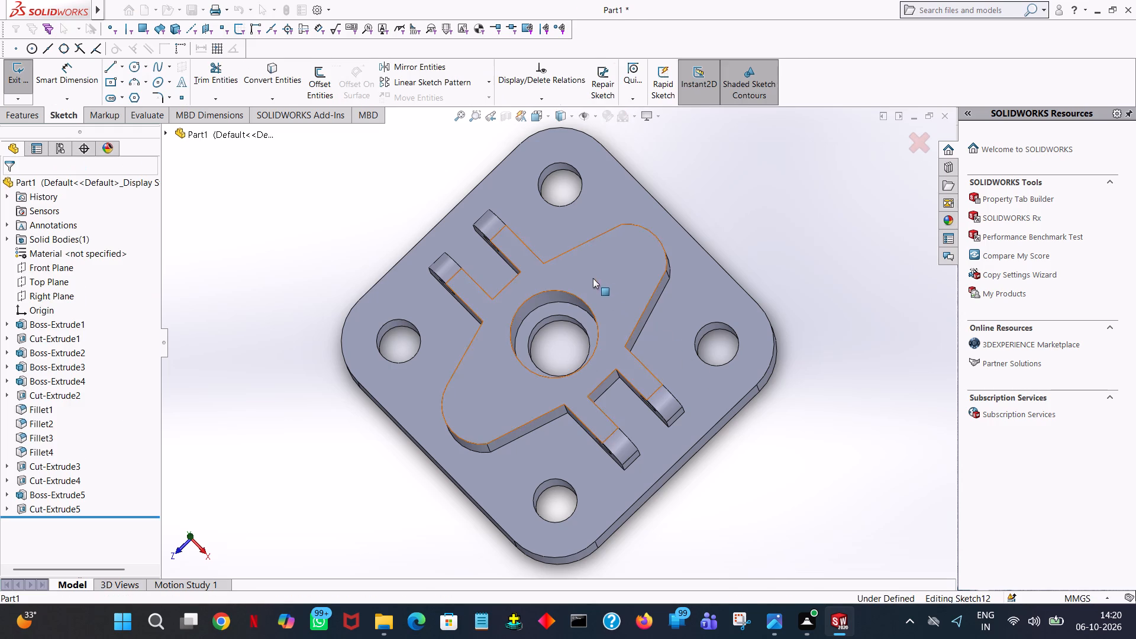
{"action": "left_click", "coordinate": [135, 70]}
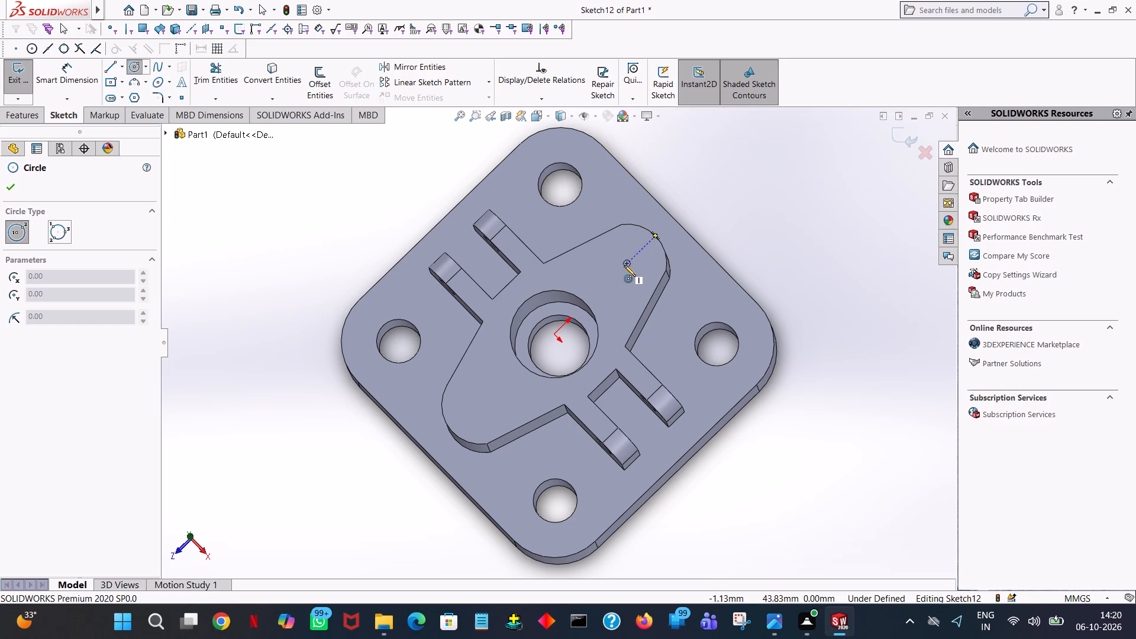
{"action": "left_click", "coordinate": [627, 263]}
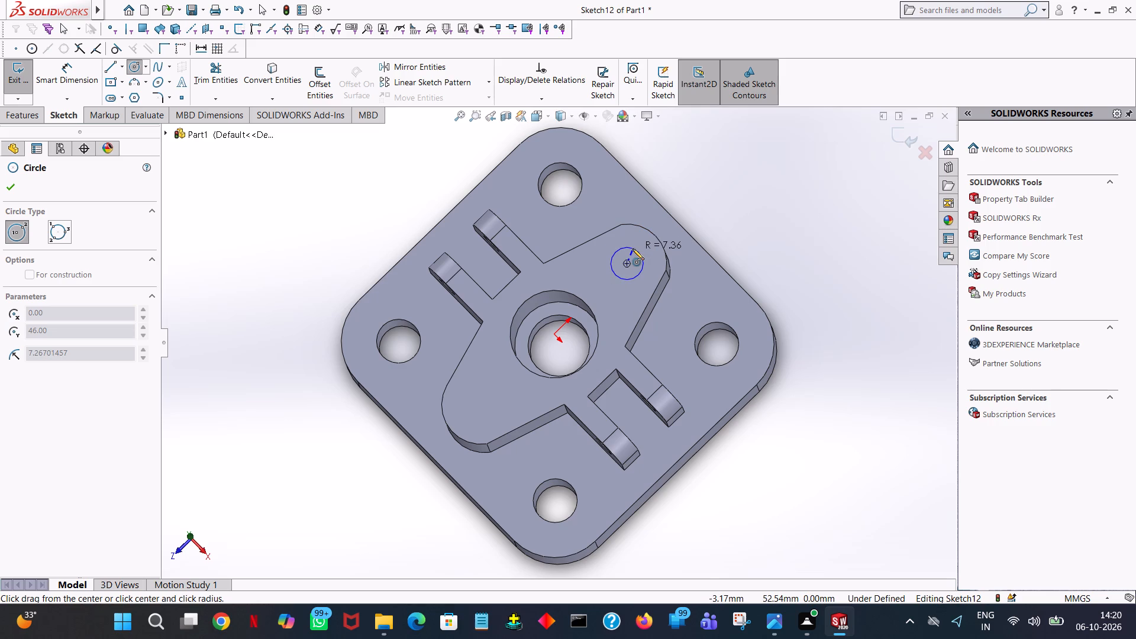
{"action": "left_click", "coordinate": [632, 248]}
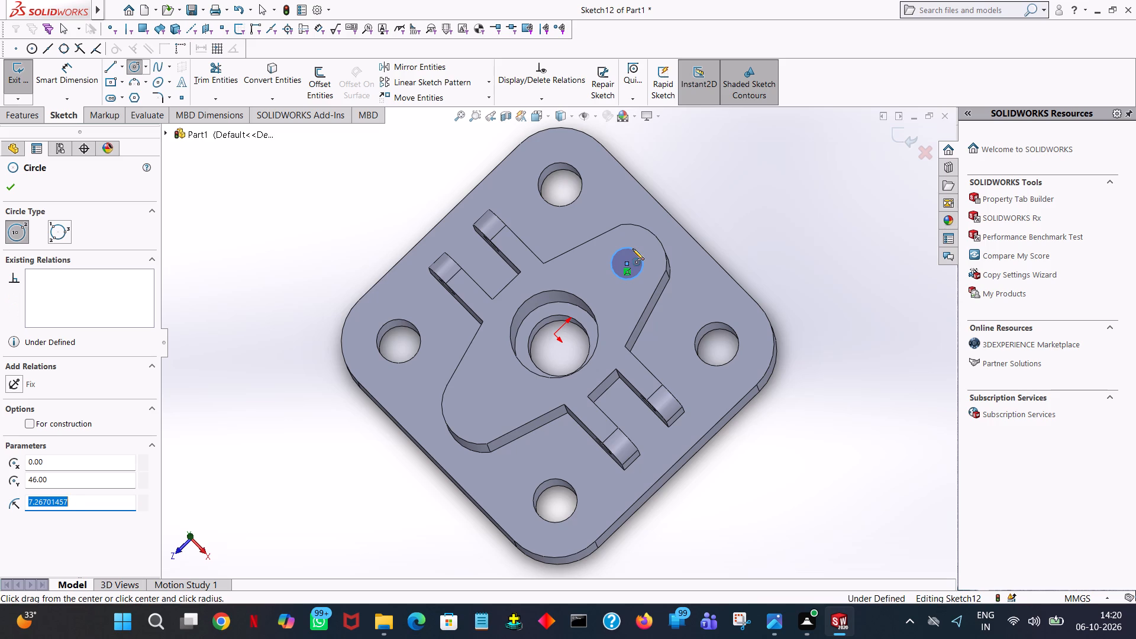
{"action": "type", "text": "10"}
{"action": "key", "text": "Return"}
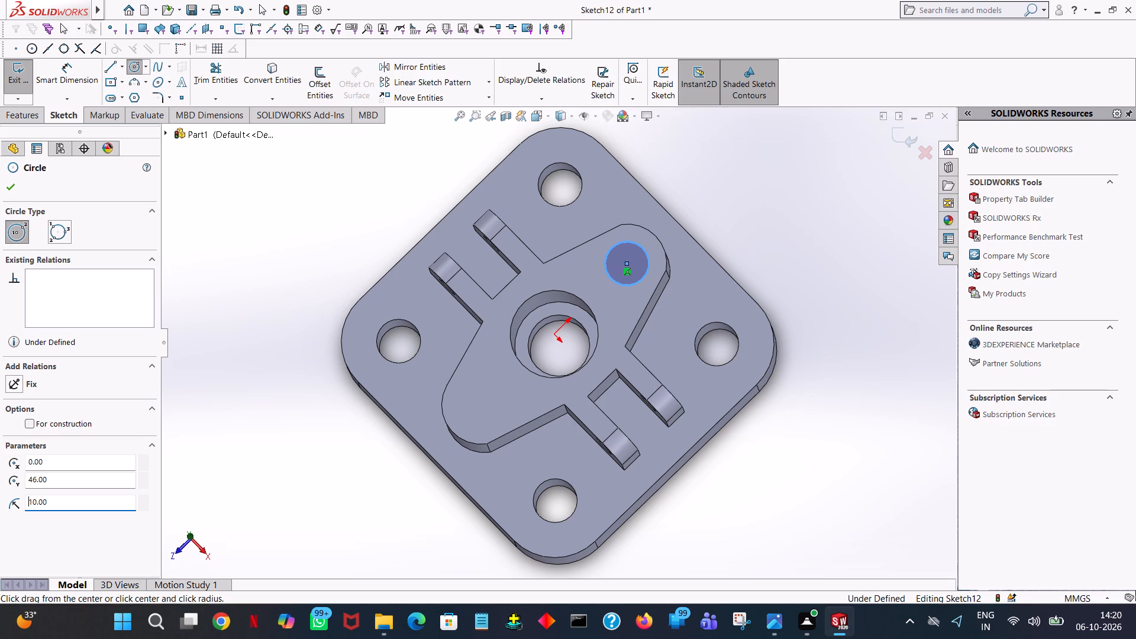
{"action": "left_click", "coordinate": [14, 189]}
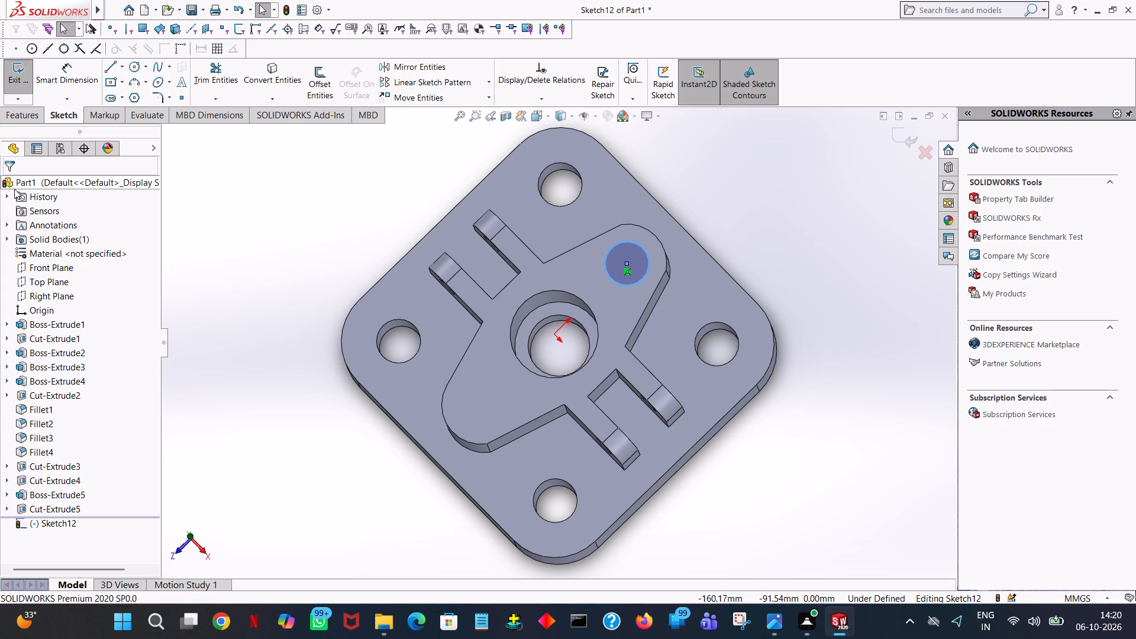
{"action": "left_click", "coordinate": [343, 210]}
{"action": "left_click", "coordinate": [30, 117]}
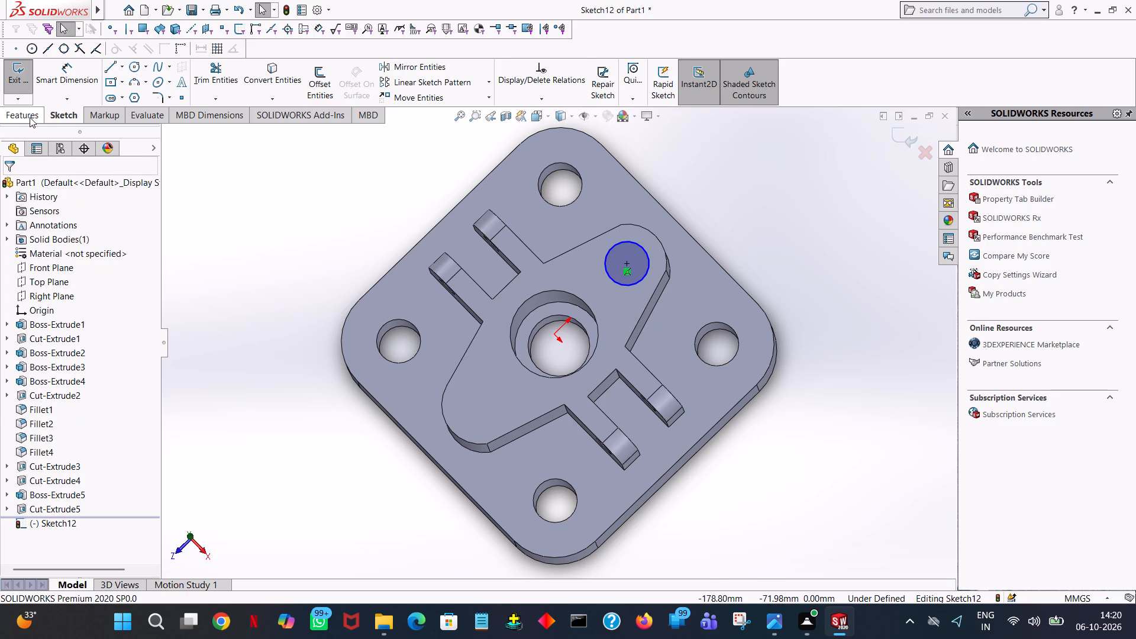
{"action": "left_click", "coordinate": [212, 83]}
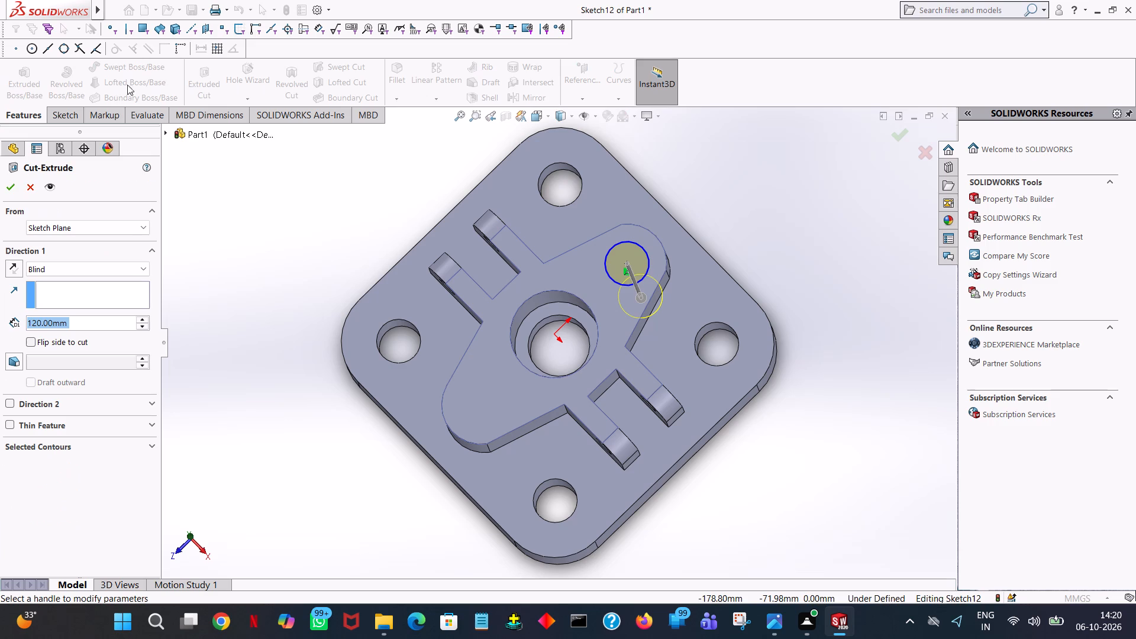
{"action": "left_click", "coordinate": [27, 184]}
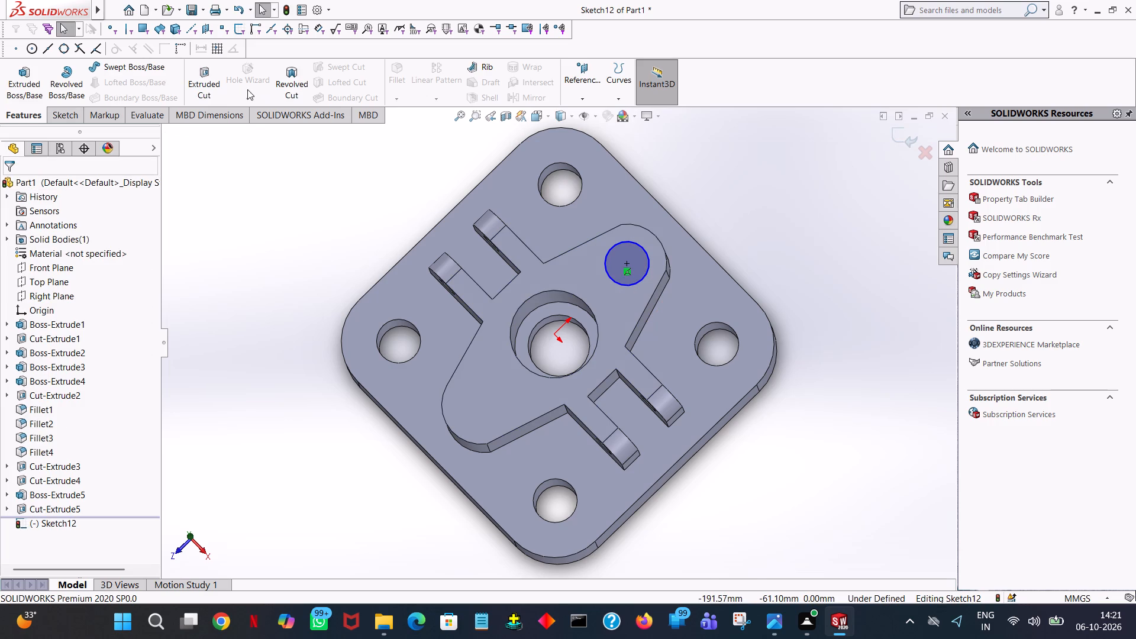
Finish the 10 mm radius circle sketch on the boss's top face.
{"action": "left_click", "coordinate": [63, 111]}
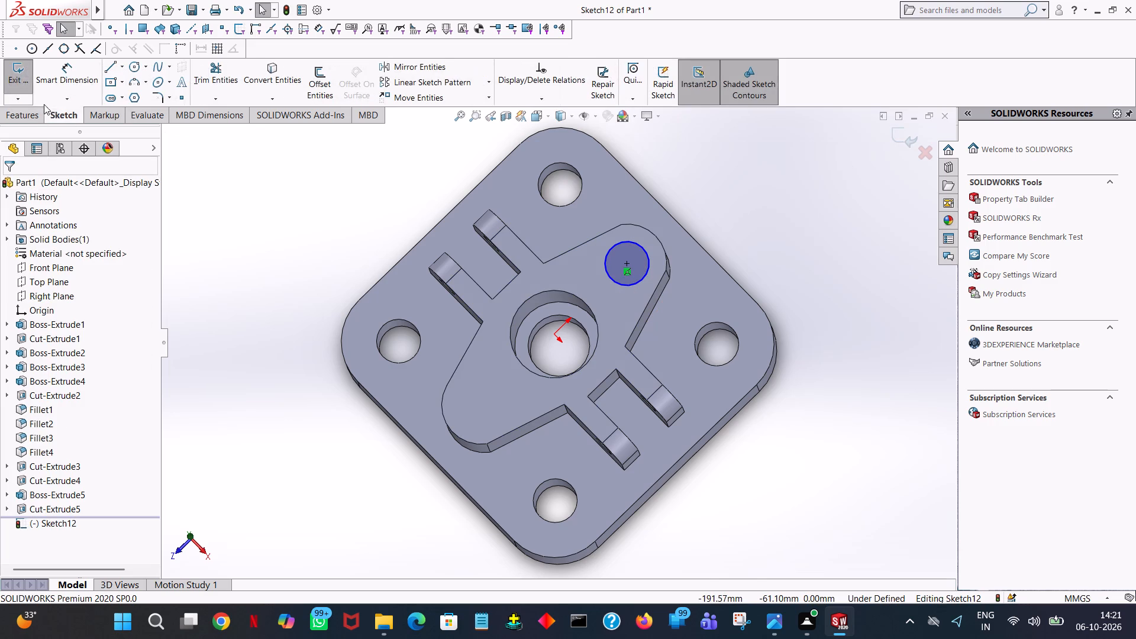
{"action": "left_click", "coordinate": [7, 80]}
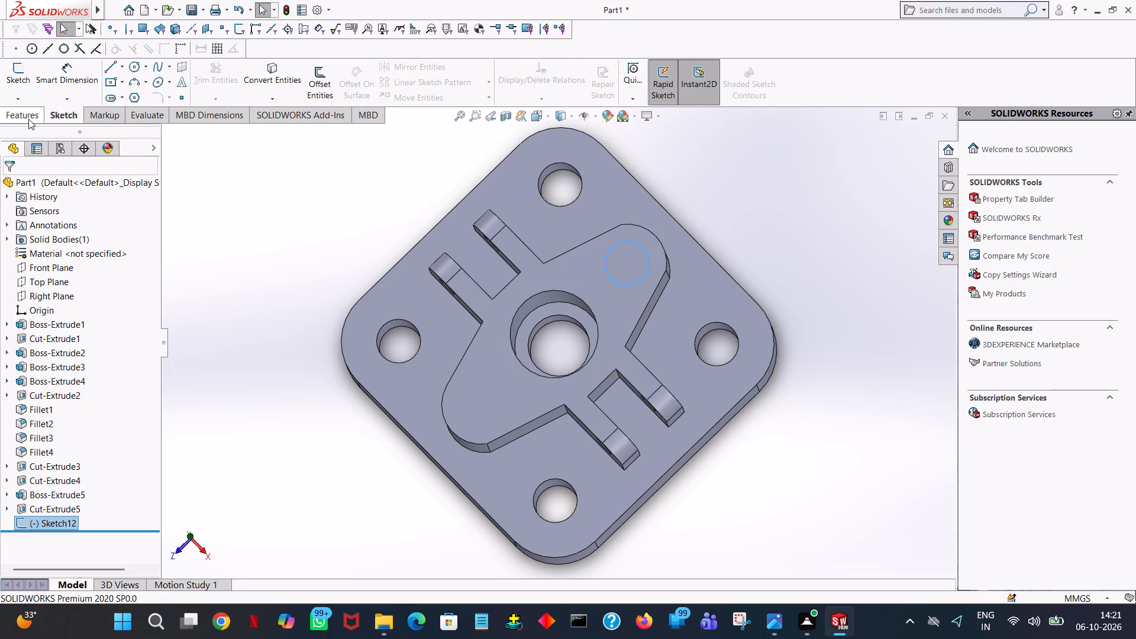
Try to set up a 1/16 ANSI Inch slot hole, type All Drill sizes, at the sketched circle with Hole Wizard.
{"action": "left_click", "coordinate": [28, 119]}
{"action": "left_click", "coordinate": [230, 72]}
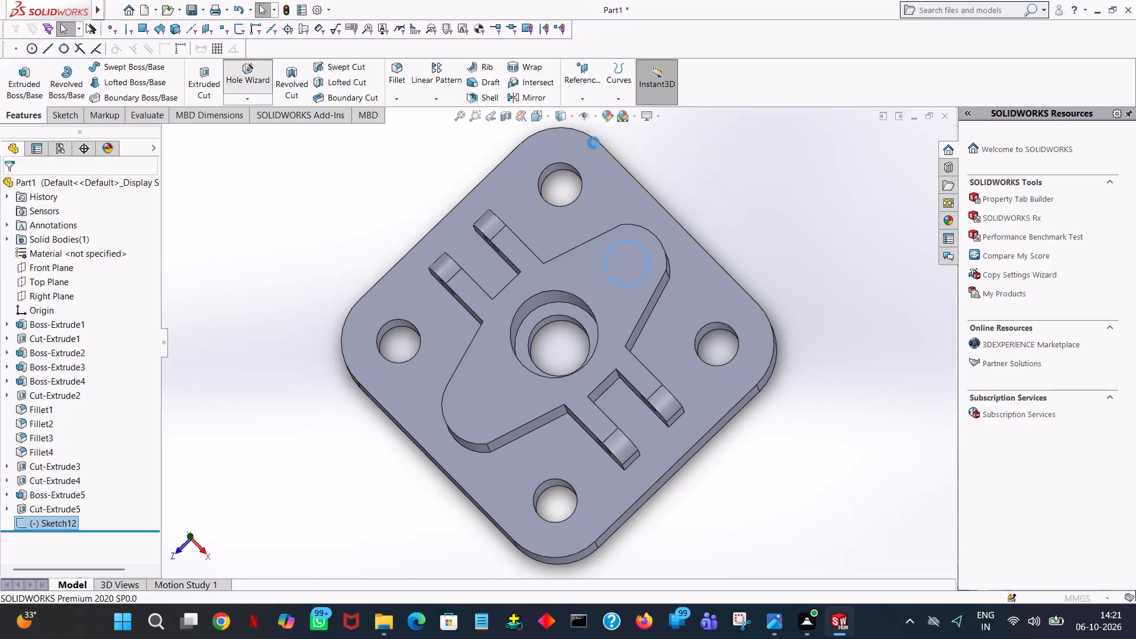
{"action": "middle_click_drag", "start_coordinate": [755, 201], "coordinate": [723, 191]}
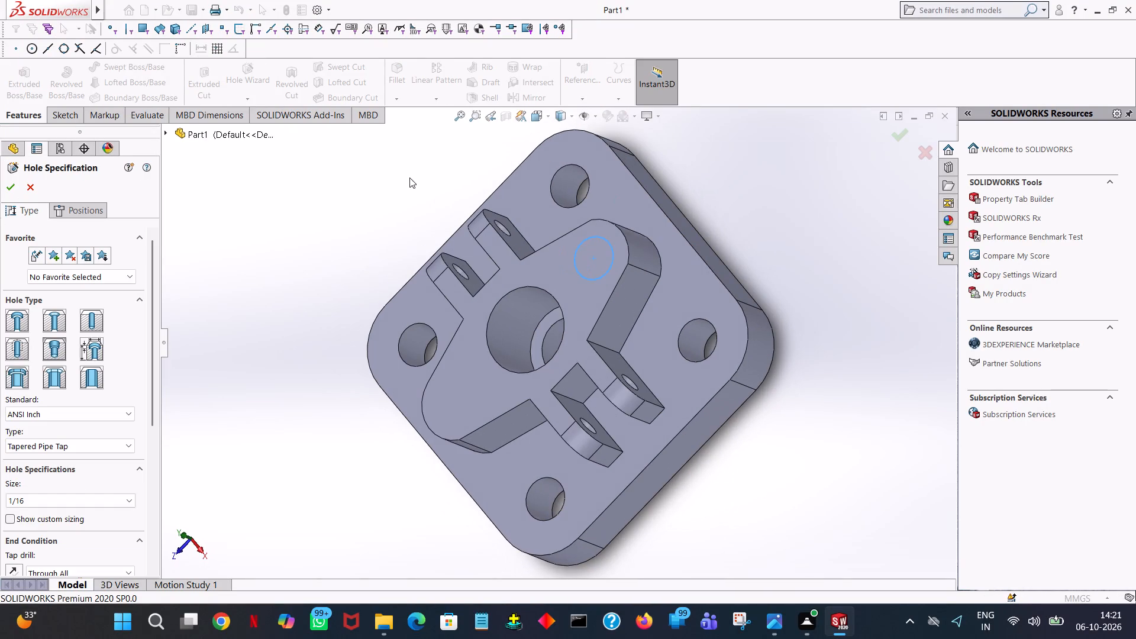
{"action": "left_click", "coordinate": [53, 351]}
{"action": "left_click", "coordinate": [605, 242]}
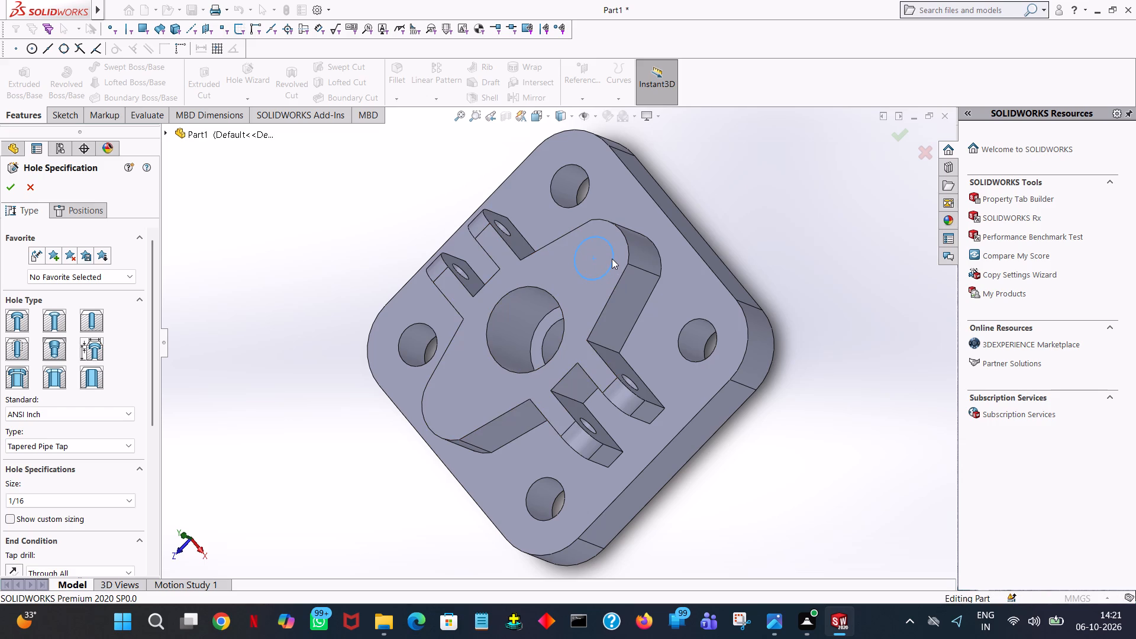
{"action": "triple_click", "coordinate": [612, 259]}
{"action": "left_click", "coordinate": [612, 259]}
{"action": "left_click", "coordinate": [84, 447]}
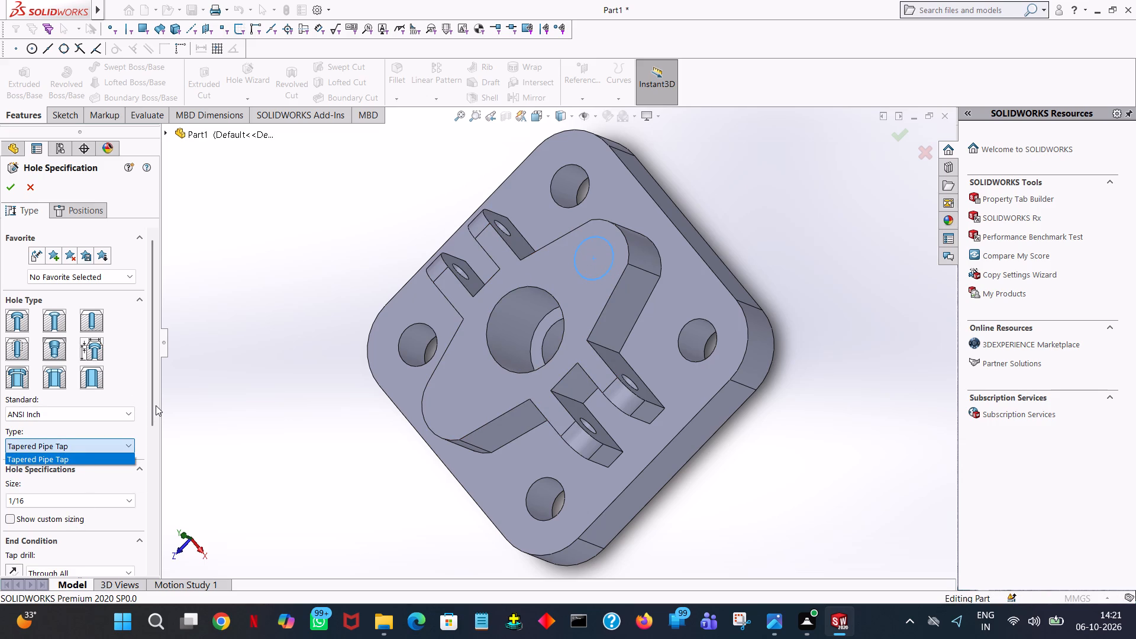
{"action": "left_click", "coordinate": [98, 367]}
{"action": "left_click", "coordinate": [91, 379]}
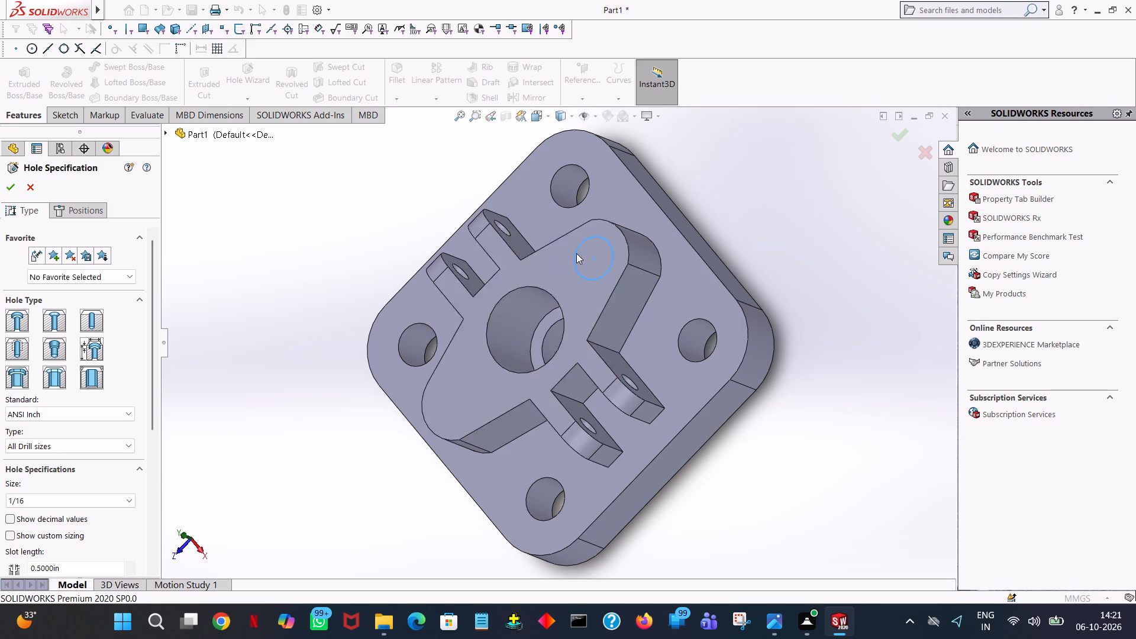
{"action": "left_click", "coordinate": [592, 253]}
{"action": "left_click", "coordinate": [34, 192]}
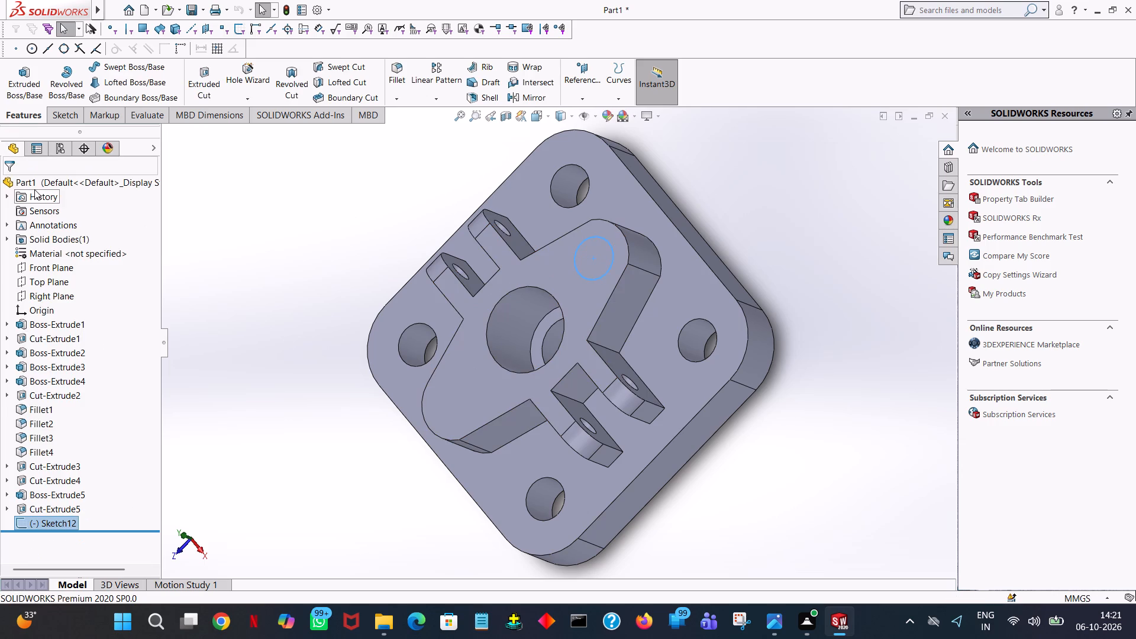
Extrude-cut the 10 mm radius circle near the boss's rounded end to a blind depth of 22 mm.
{"action": "left_click", "coordinate": [209, 85]}
{"action": "middle_click_drag", "start_coordinate": [917, 340], "coordinate": [806, 363]}
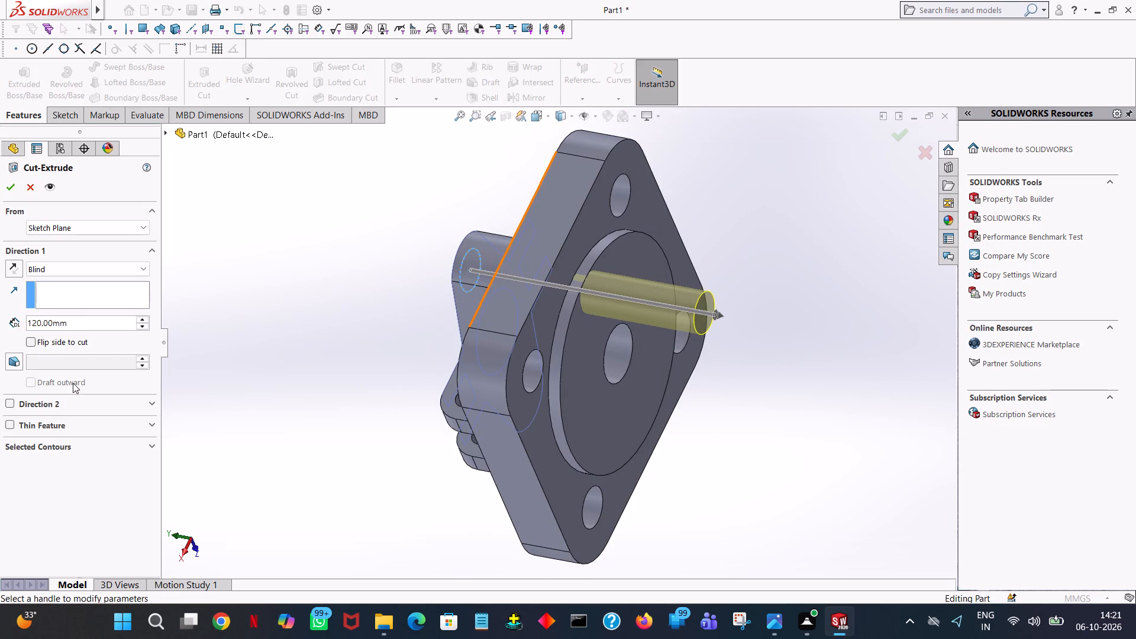
{"action": "left_click", "coordinate": [63, 319]}
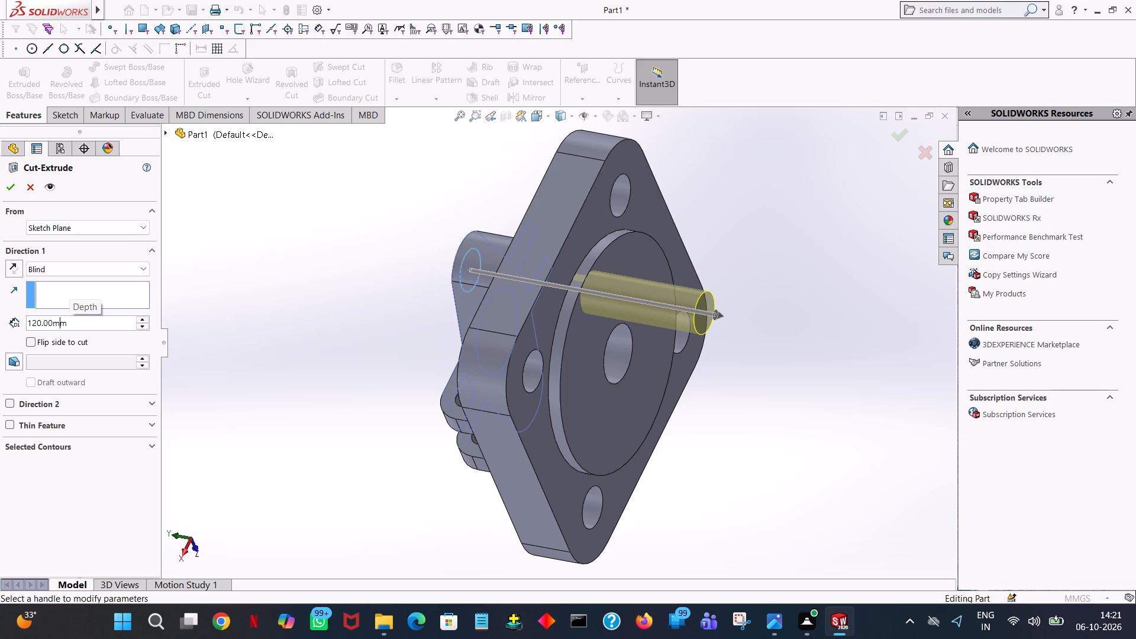
{"action": "left_click_drag", "start_coordinate": [108, 326], "coordinate": [0, 313]}
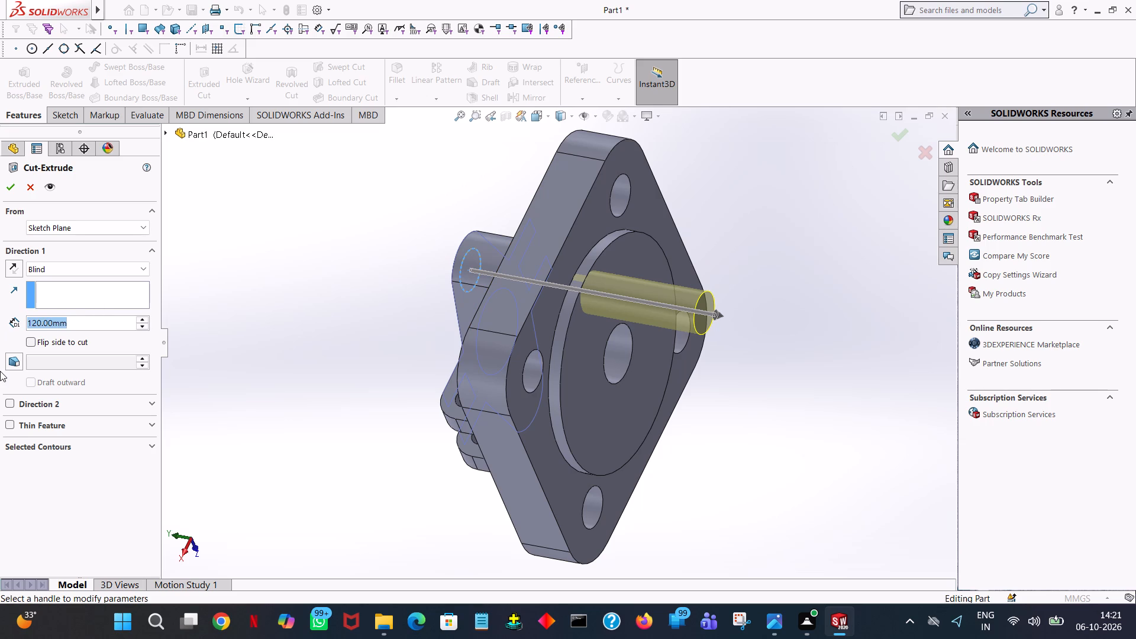
{"action": "type", "text": "22"}
{"action": "left_click", "coordinate": [259, 253]}
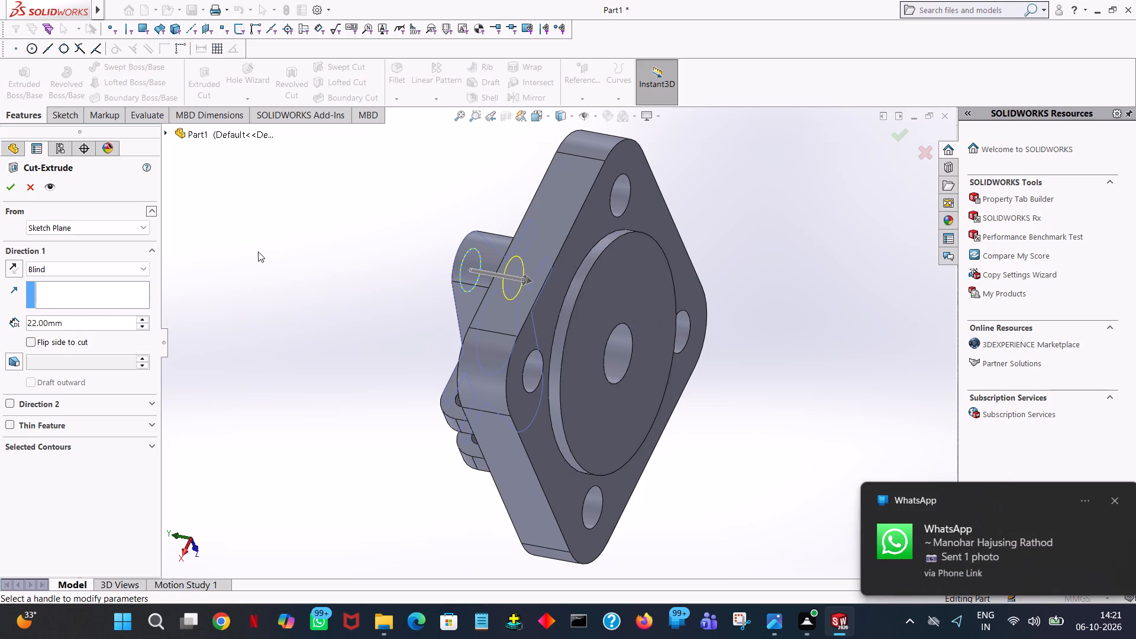
{"action": "middle_click_drag", "start_coordinate": [269, 268], "coordinate": [382, 302]}
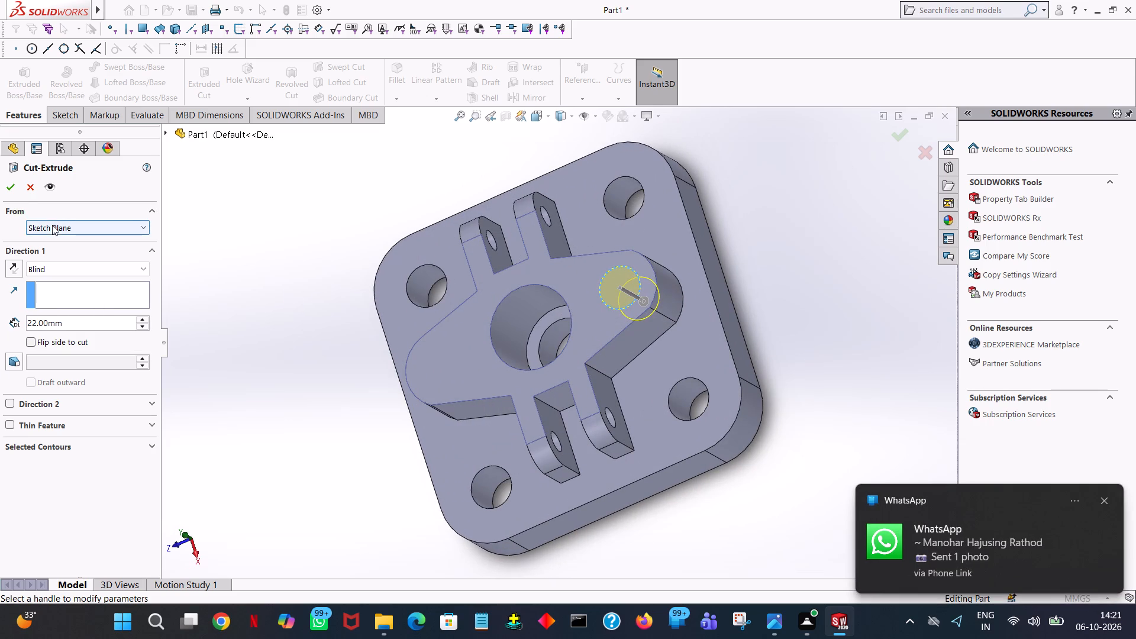
{"action": "left_click", "coordinate": [13, 191]}
{"action": "left_click", "coordinate": [231, 234]}
Start an extruded-cut sketch on the boss's top face and draw a 10 mm radius circle 46 mm from the origin, near the opposite rounded end.
{"action": "middle_click_drag", "start_coordinate": [240, 231], "coordinate": [269, 229]}
{"action": "middle_click_drag", "start_coordinate": [285, 227], "coordinate": [318, 160]}
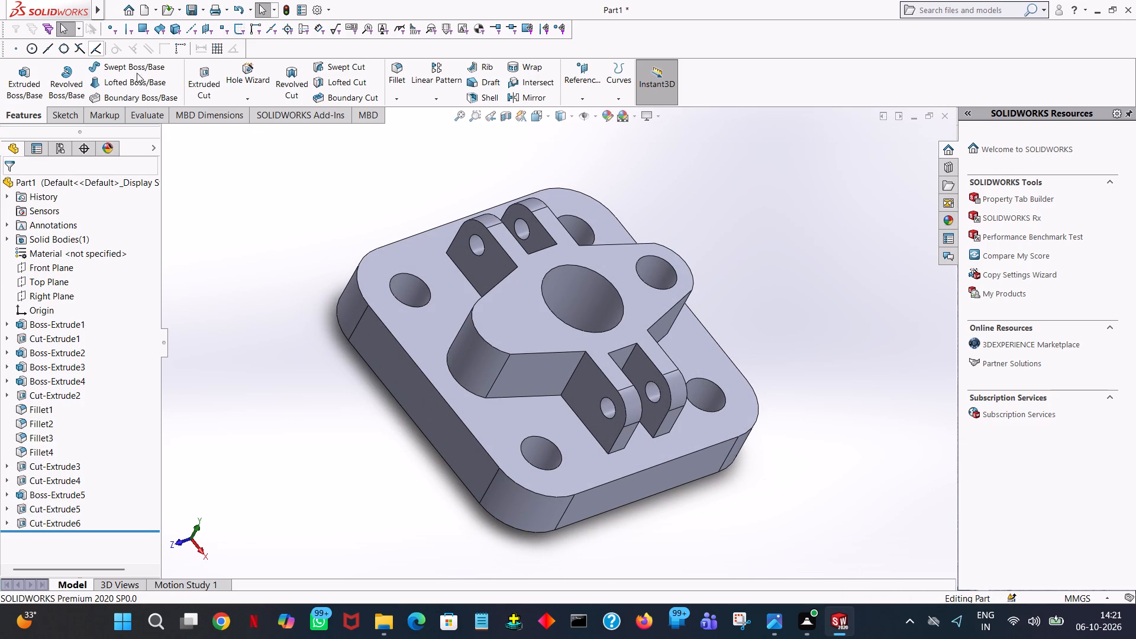
{"action": "left_click", "coordinate": [209, 72]}
{"action": "left_click", "coordinate": [490, 301]}
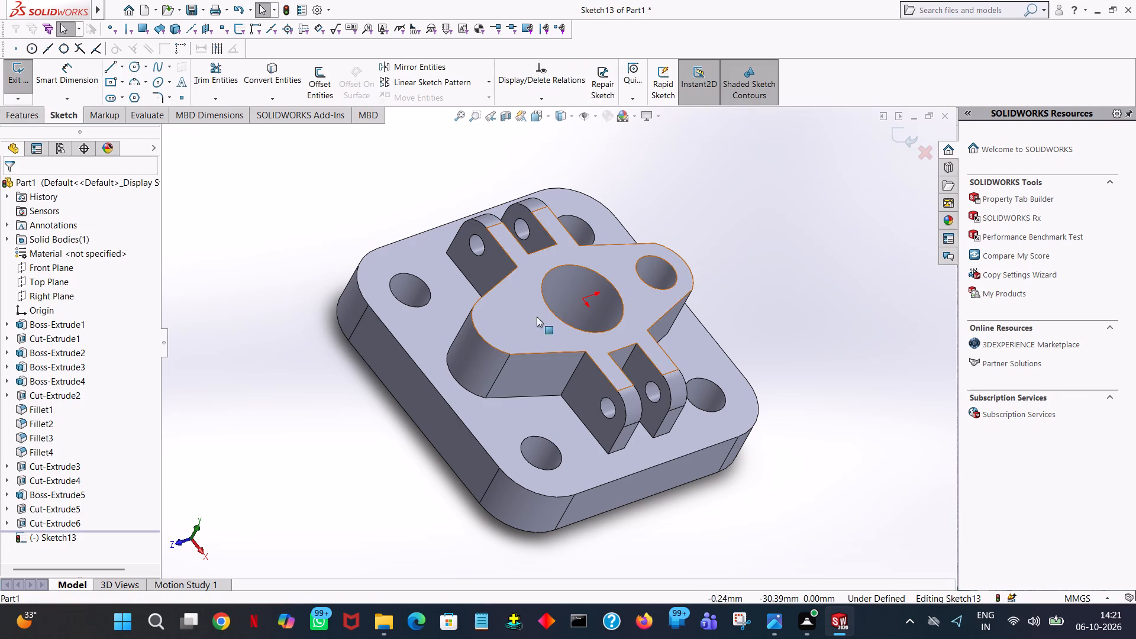
{"action": "left_click", "coordinate": [547, 120]}
{"action": "left_click", "coordinate": [604, 182]}
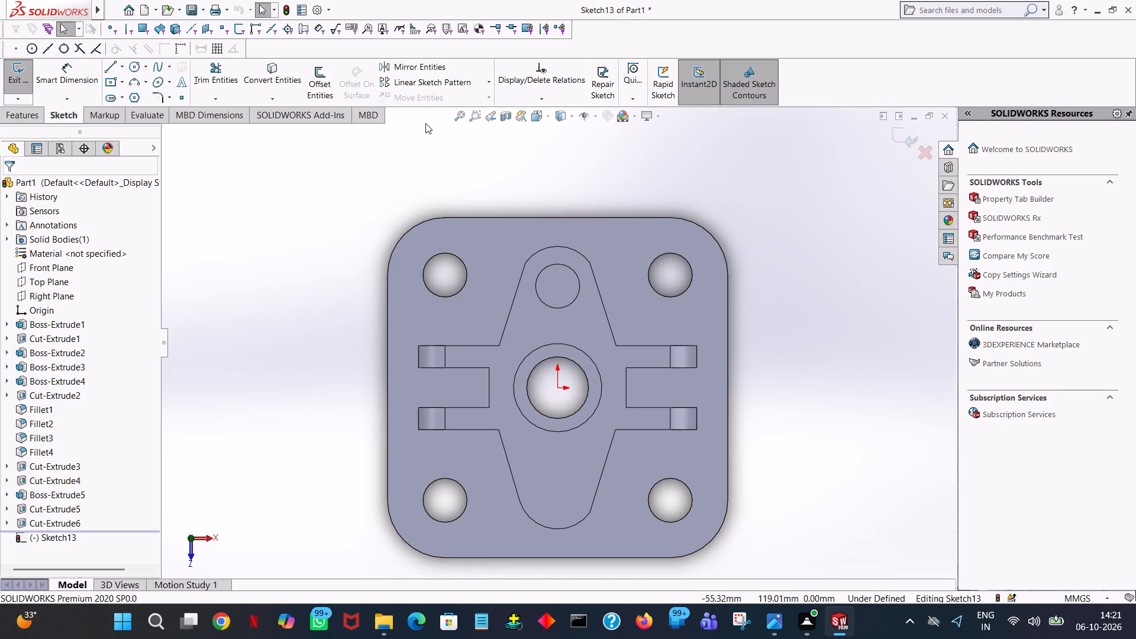
{"action": "left_click", "coordinate": [135, 70]}
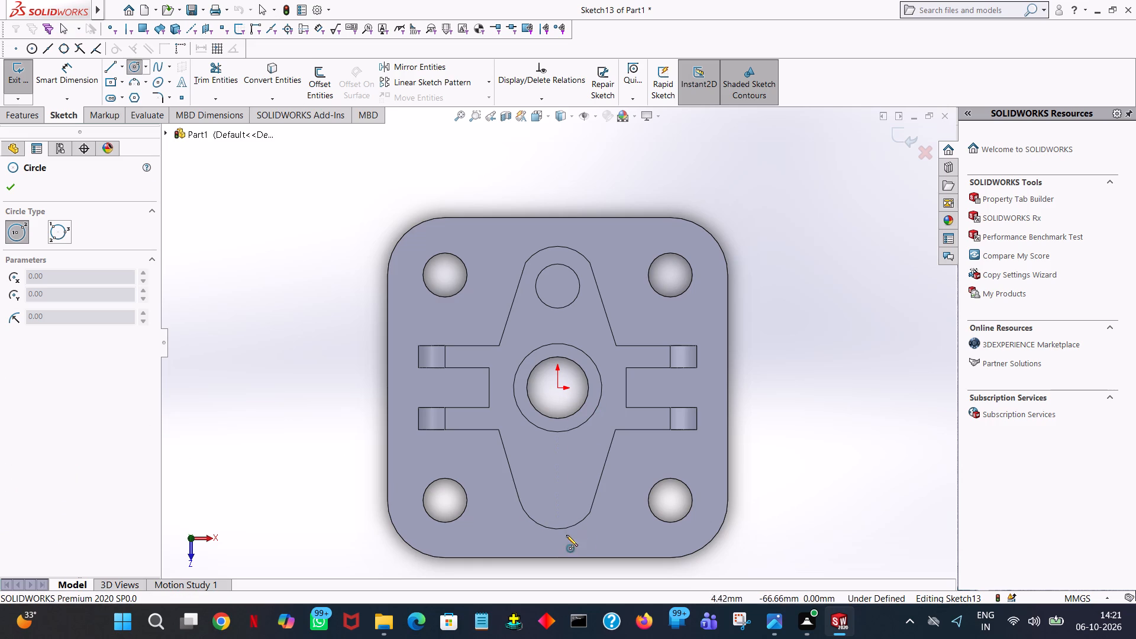
{"action": "left_click", "coordinate": [556, 489]}
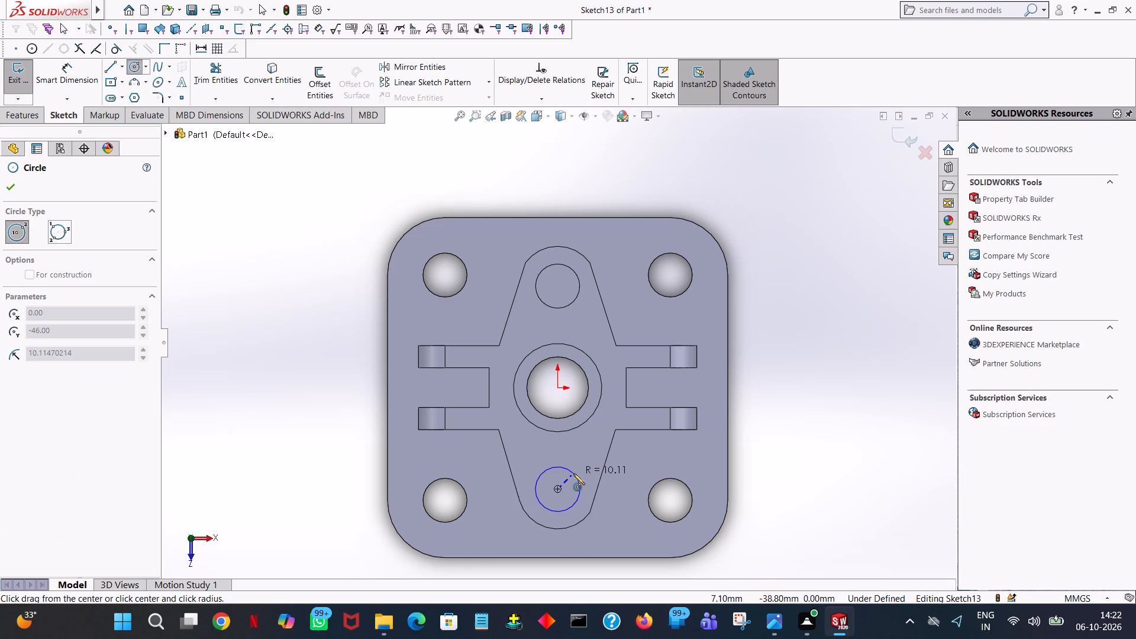
{"action": "left_click", "coordinate": [573, 473]}
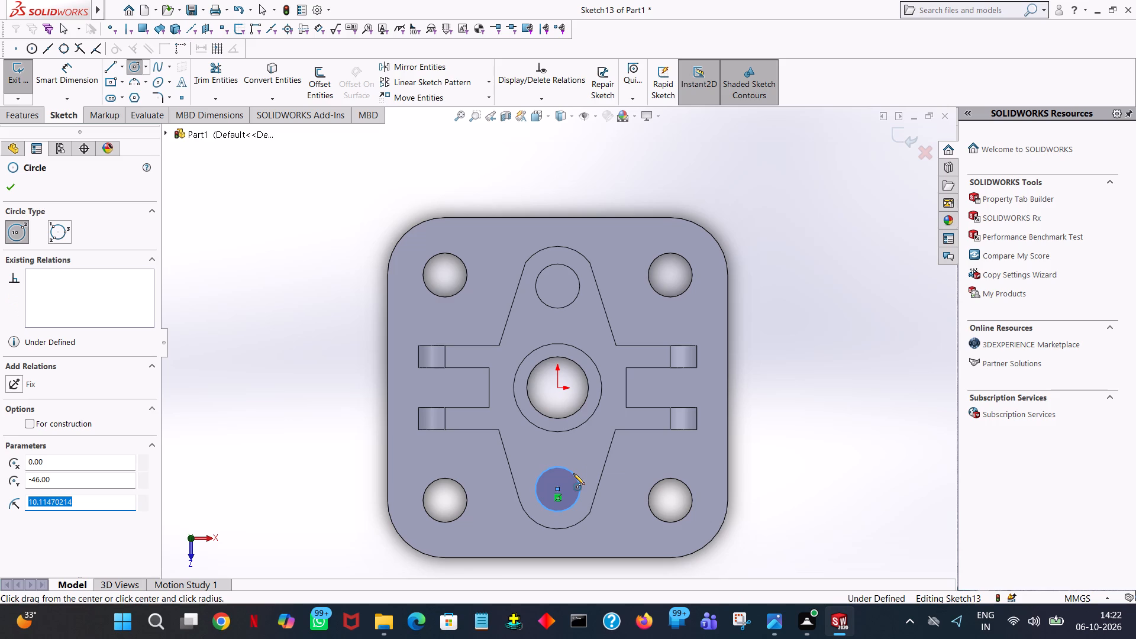
{"action": "type", "text": "10"}
{"action": "key", "text": "Return"}
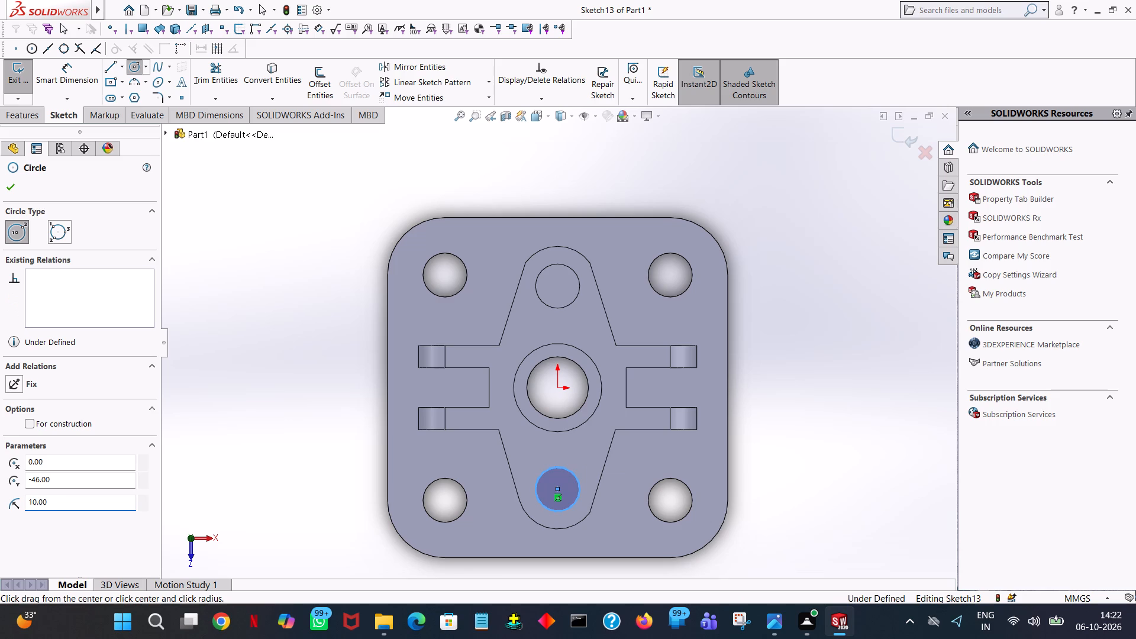
{"action": "left_click", "coordinate": [12, 193]}
{"action": "left_click", "coordinate": [527, 189]}
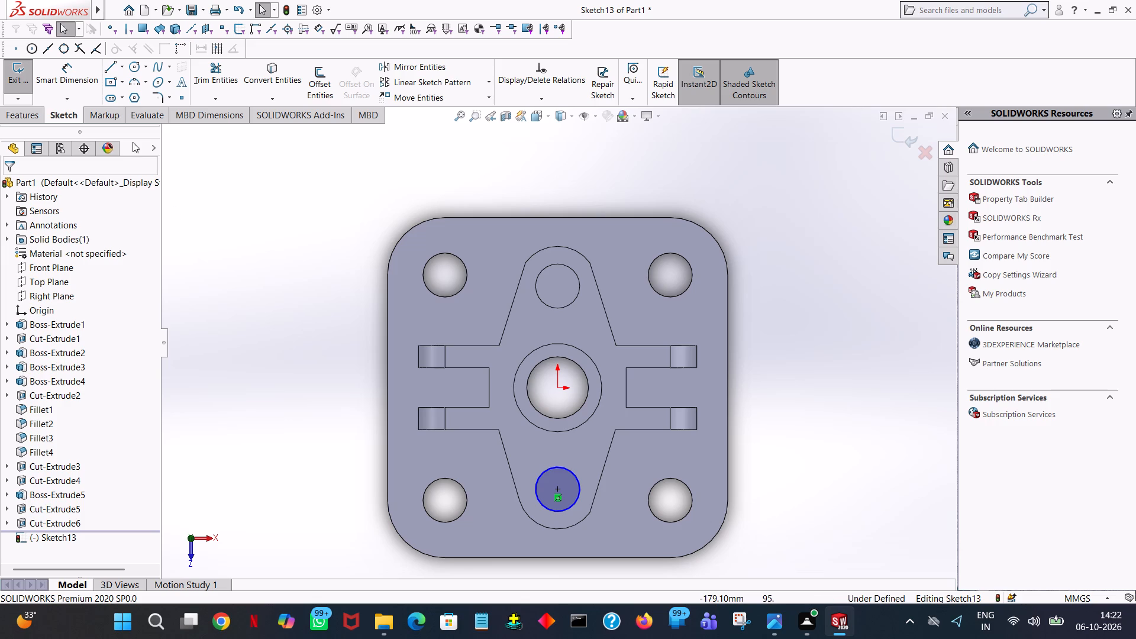
Extrude-cut this second boss-end circle to a blind depth of 22 mm.
{"action": "left_click", "coordinate": [7, 115]}
{"action": "left_click", "coordinate": [204, 85]}
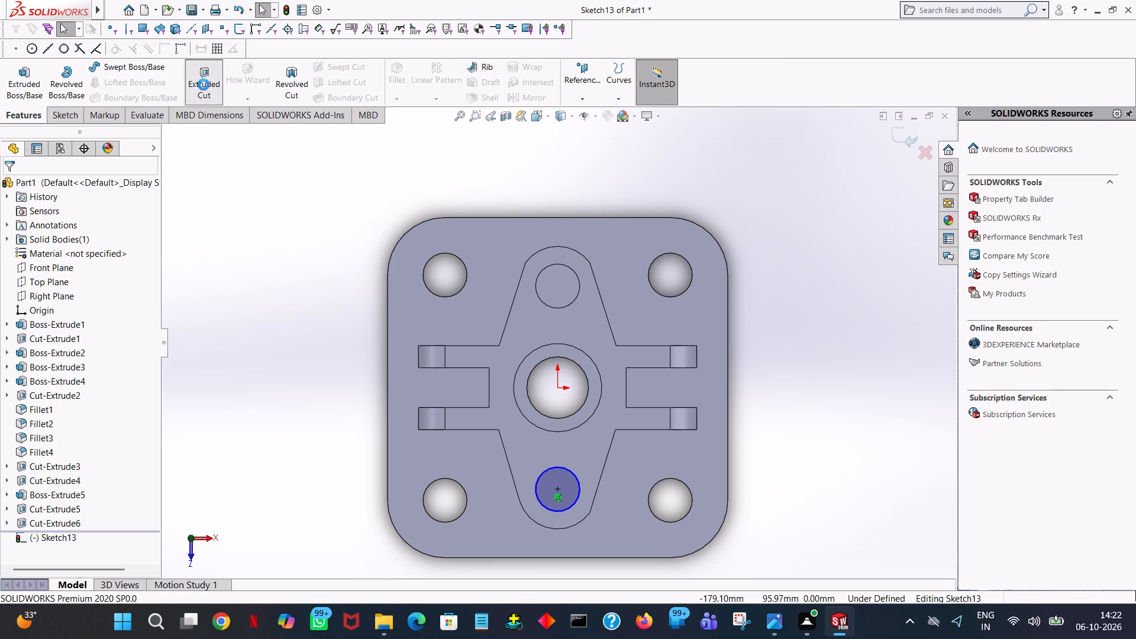
{"action": "middle_click_drag", "start_coordinate": [757, 401], "coordinate": [785, 352]}
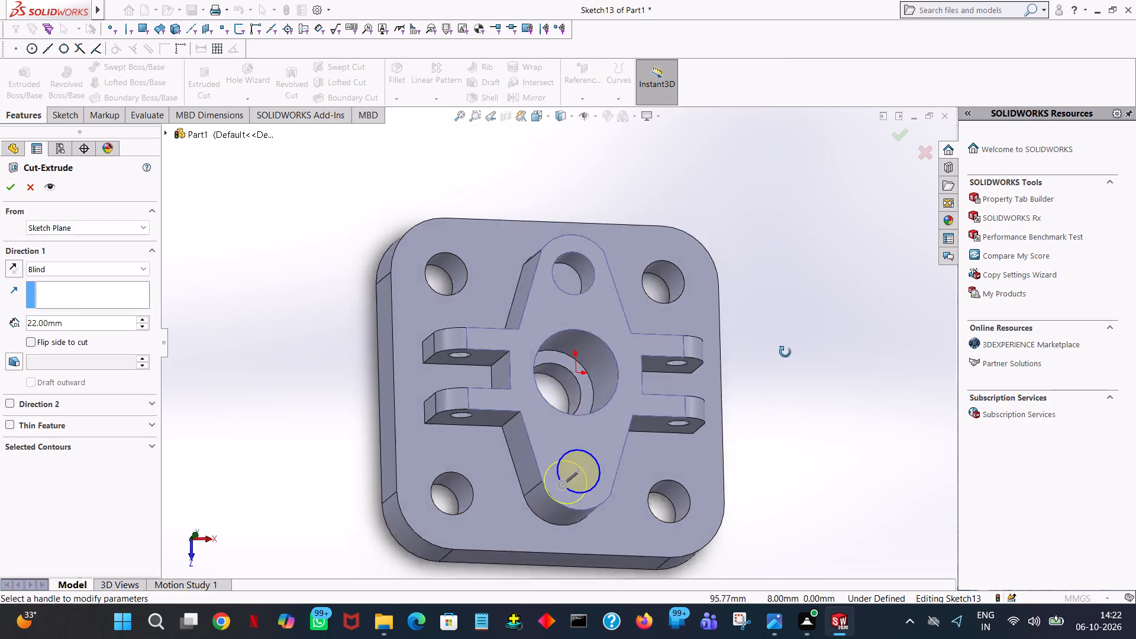
{"action": "middle_click_drag", "start_coordinate": [785, 352], "coordinate": [789, 187]}
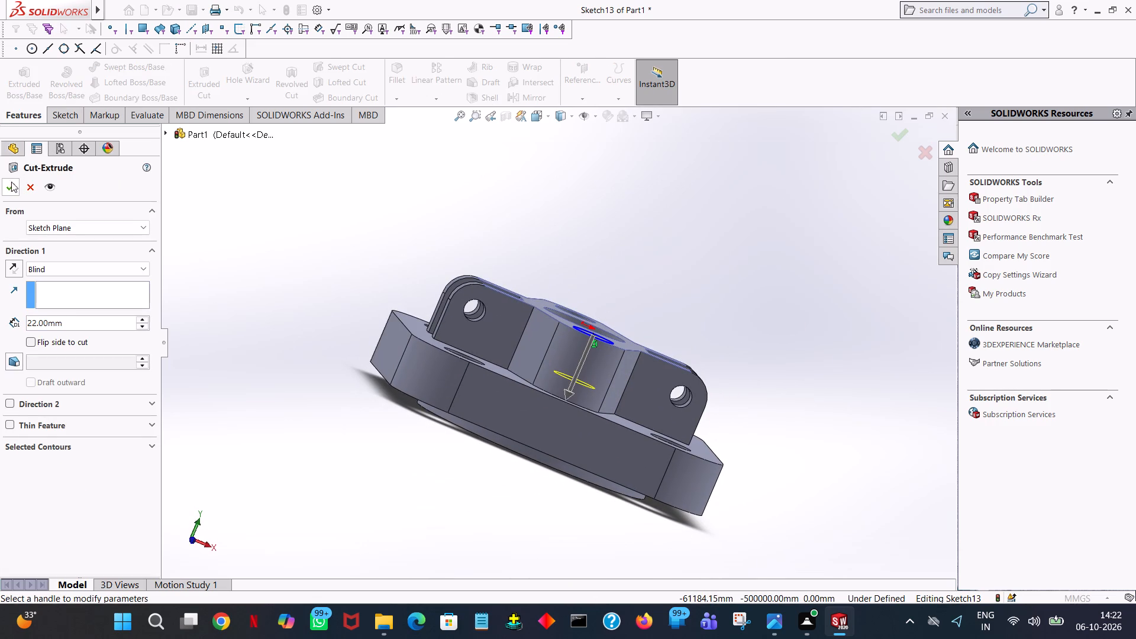
{"action": "left_click", "coordinate": [9, 184]}
{"action": "left_click", "coordinate": [802, 310]}
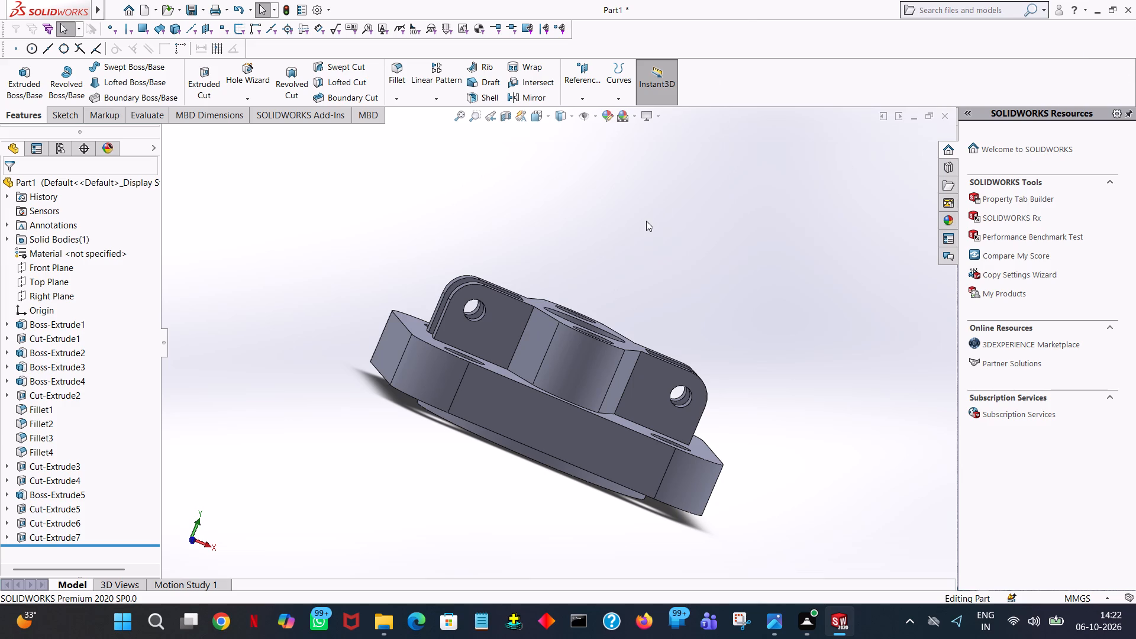
Colour the plate's top face and the underside disc's flat face light pink from the standard swatches.
{"action": "middle_click_drag", "start_coordinate": [638, 231], "coordinate": [616, 453]}
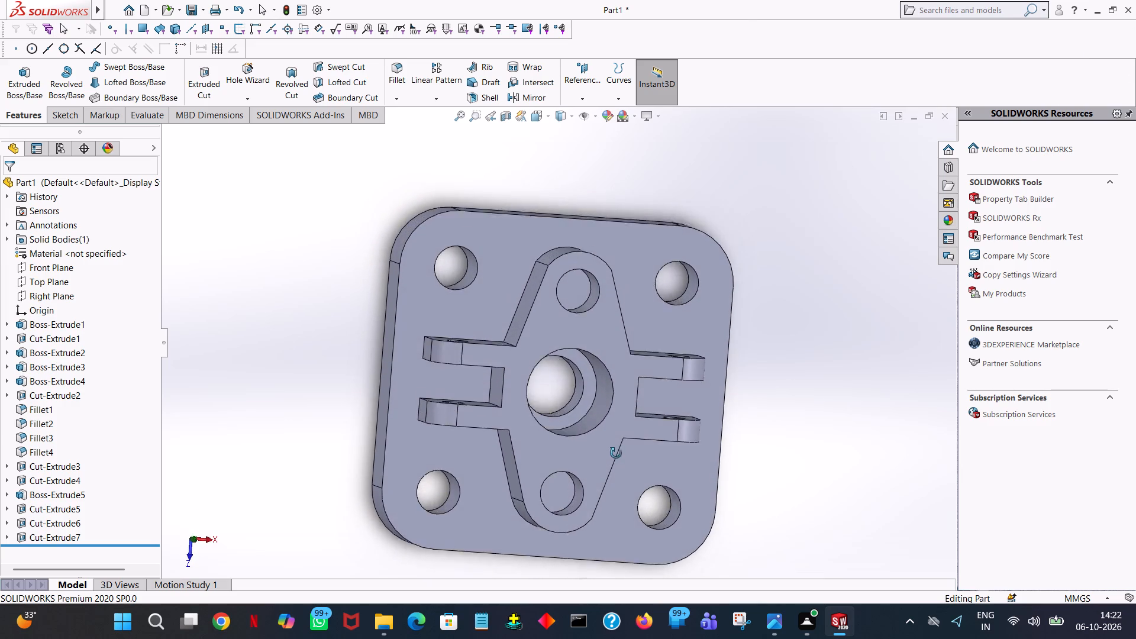
{"action": "middle_click_drag", "start_coordinate": [616, 453], "coordinate": [1085, 606]}
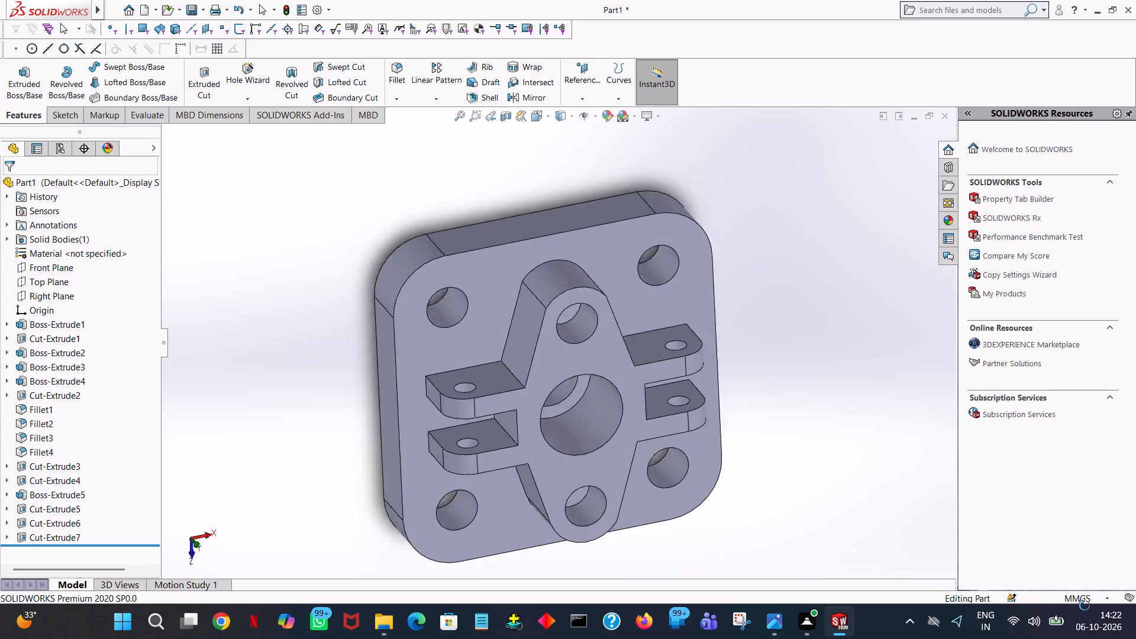
{"action": "middle_click_drag", "start_coordinate": [1085, 606], "coordinate": [1059, 592]}
{"action": "middle_click_drag", "start_coordinate": [870, 529], "coordinate": [415, 275]}
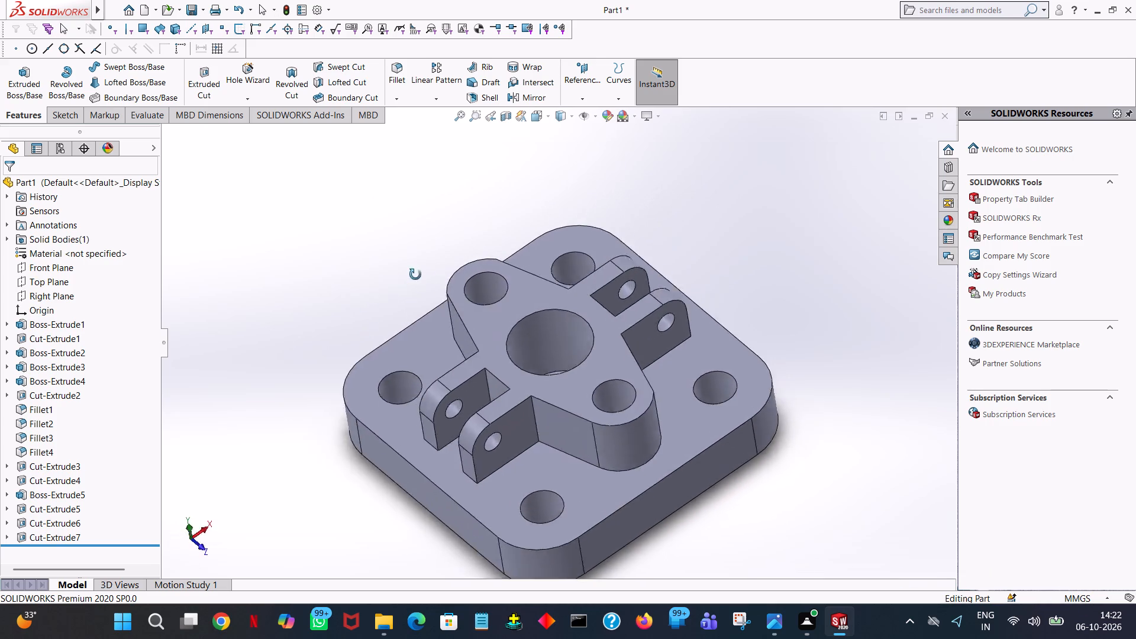
{"action": "middle_click_drag", "start_coordinate": [415, 275], "coordinate": [538, 236]}
{"action": "middle_click_drag", "start_coordinate": [705, 291], "coordinate": [748, 393]}
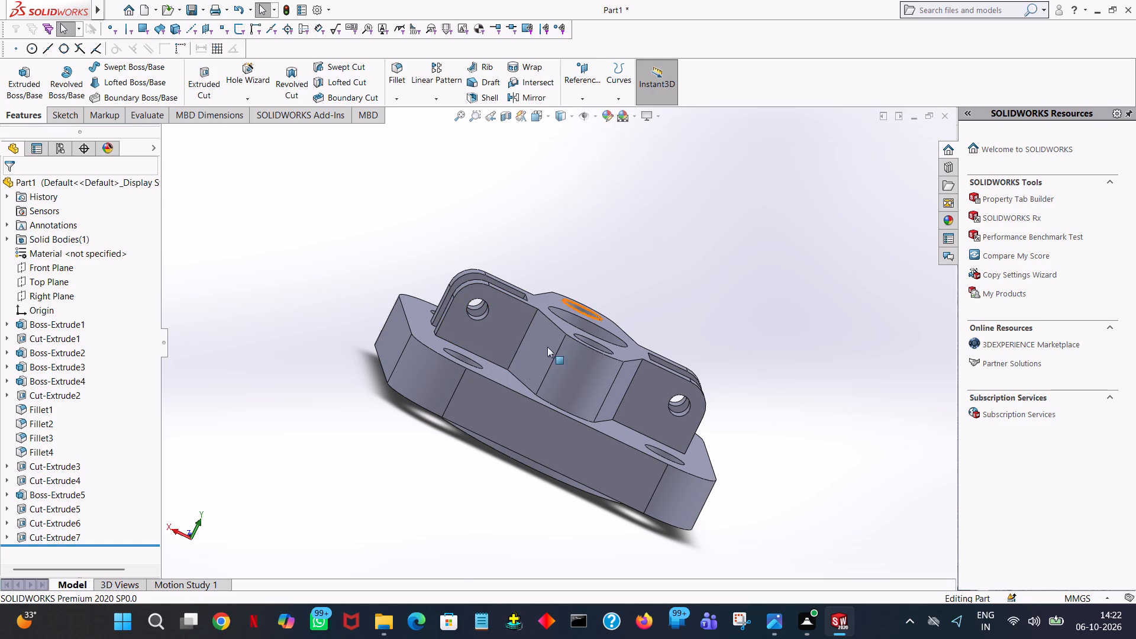
{"action": "left_click", "coordinate": [489, 373]}
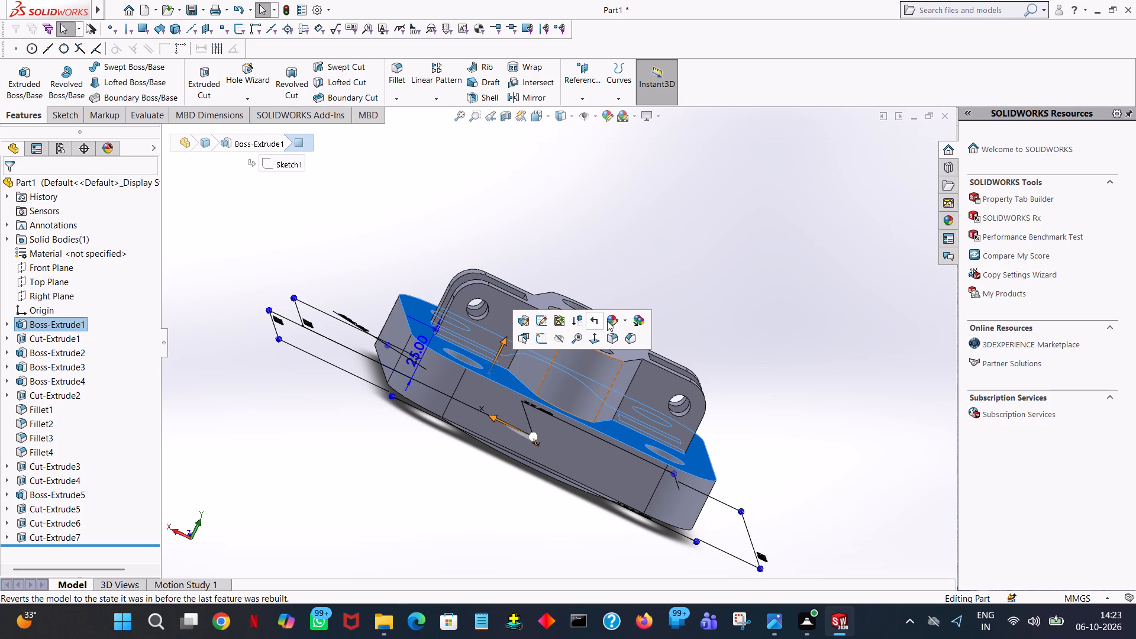
{"action": "left_click", "coordinate": [607, 321]}
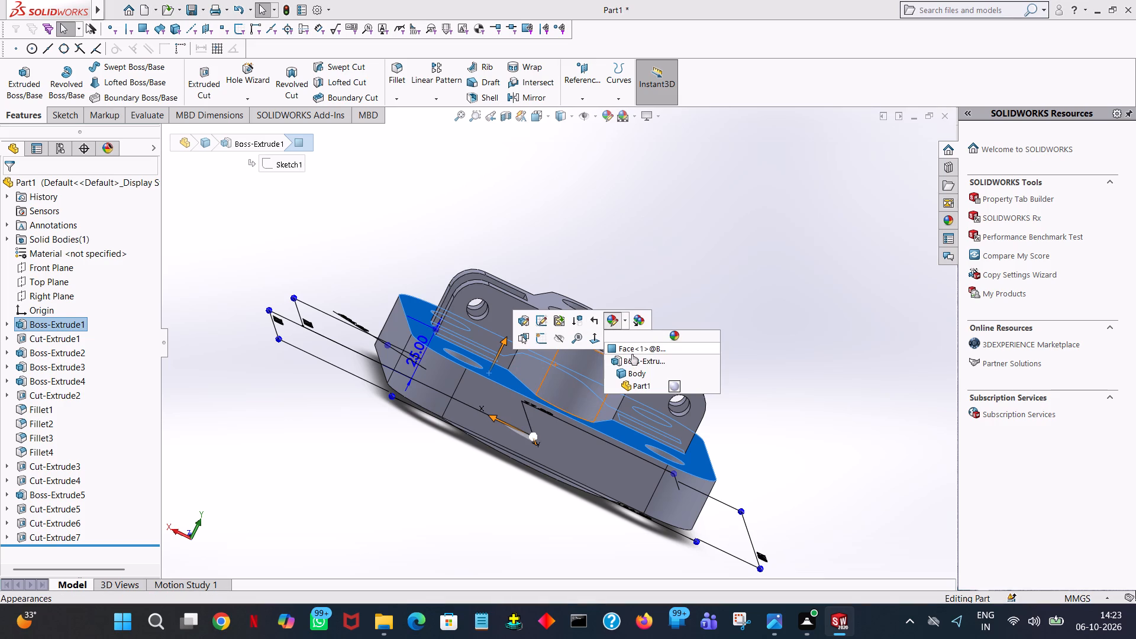
{"action": "left_click", "coordinate": [632, 354]}
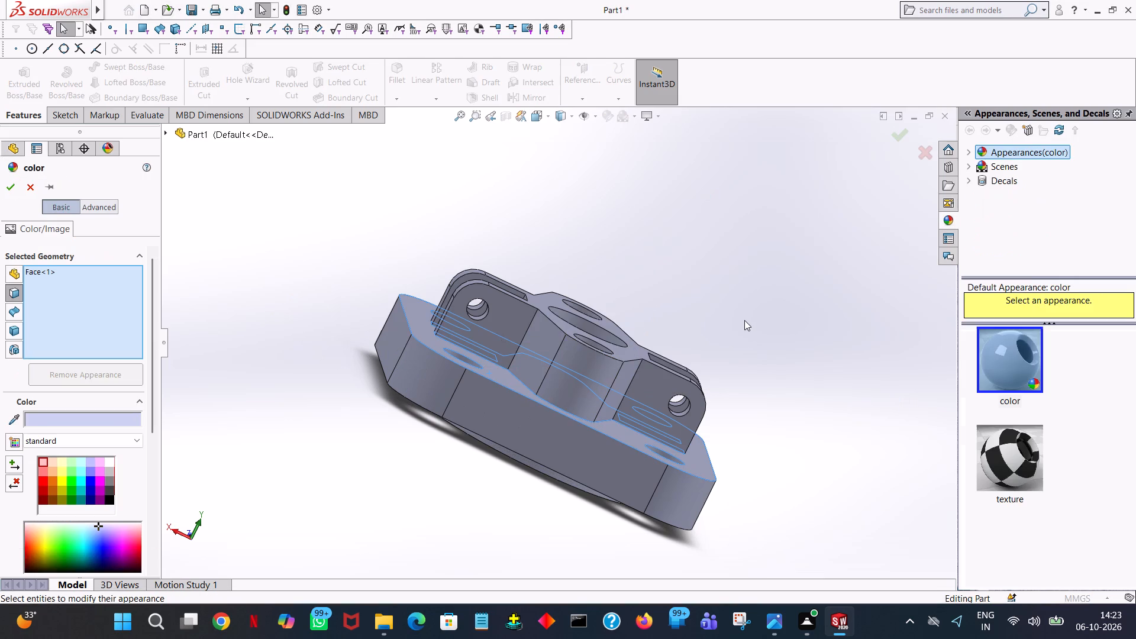
{"action": "middle_click_drag", "start_coordinate": [744, 320], "coordinate": [702, 369]}
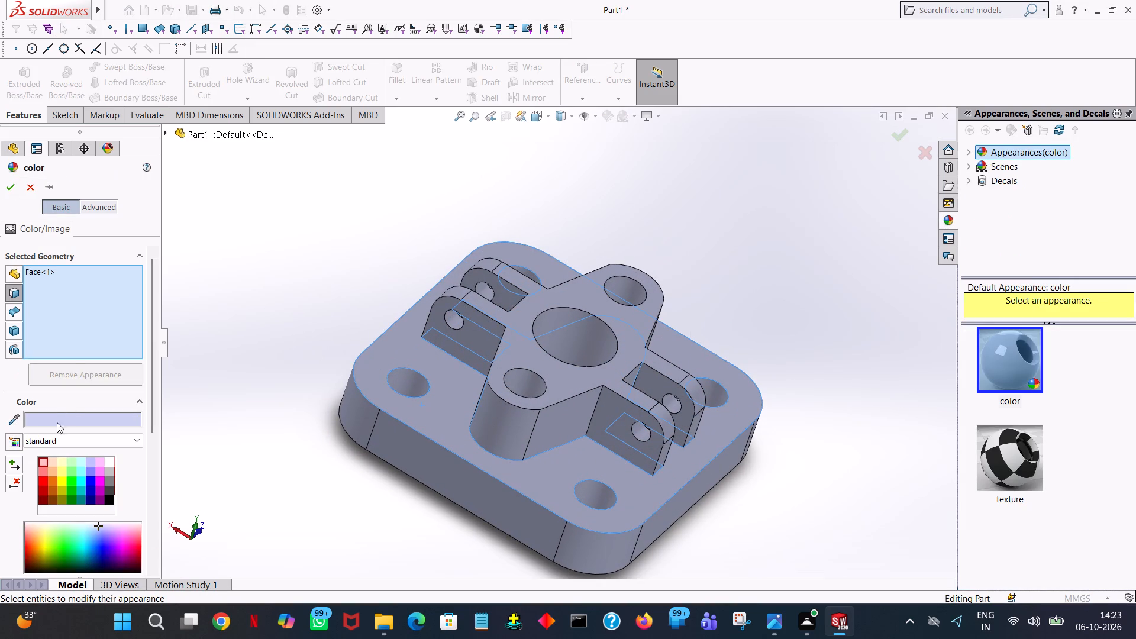
{"action": "left_click", "coordinate": [41, 459]}
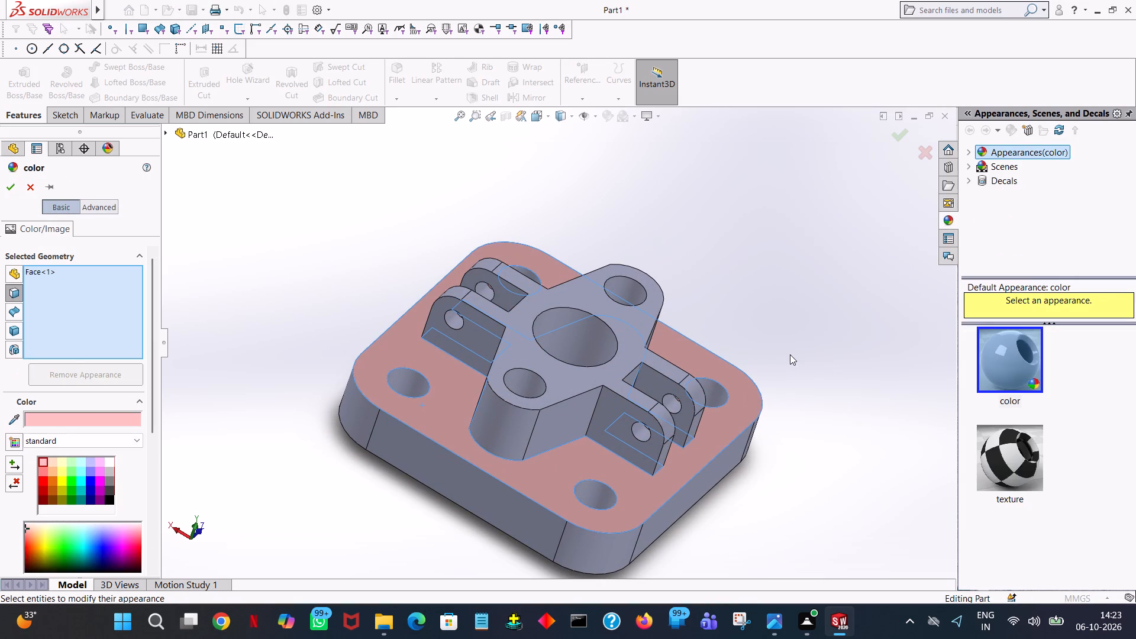
{"action": "middle_click_drag", "start_coordinate": [788, 353], "coordinate": [788, 130]}
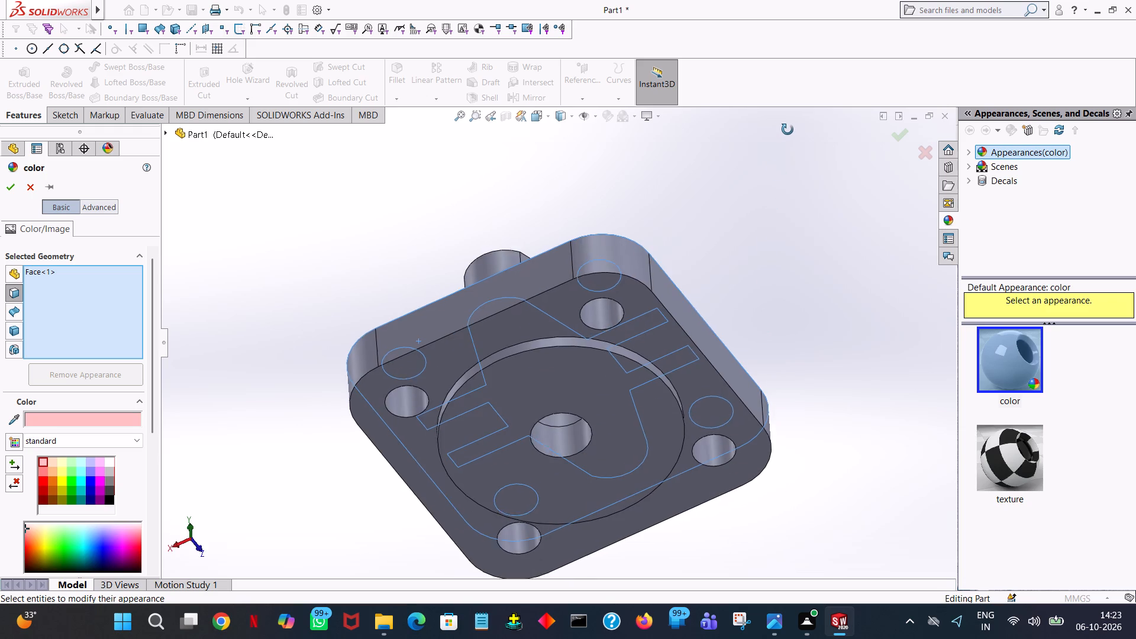
{"action": "middle_click_drag", "start_coordinate": [788, 130], "coordinate": [789, 126]}
{"action": "left_click", "coordinate": [601, 409]}
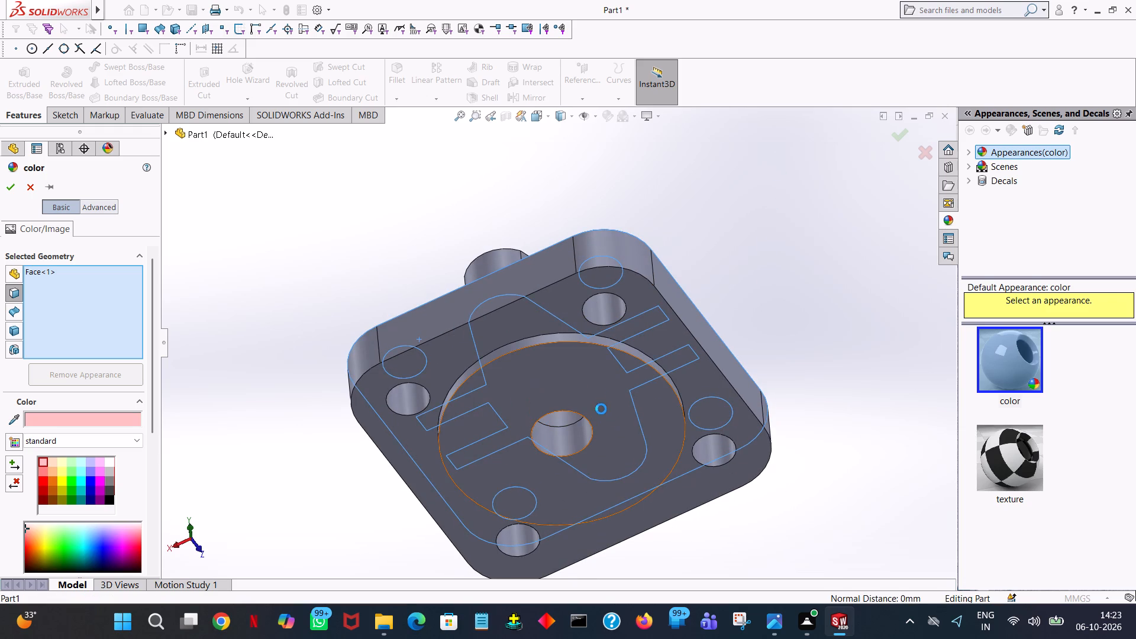
{"action": "left_click", "coordinate": [10, 179]}
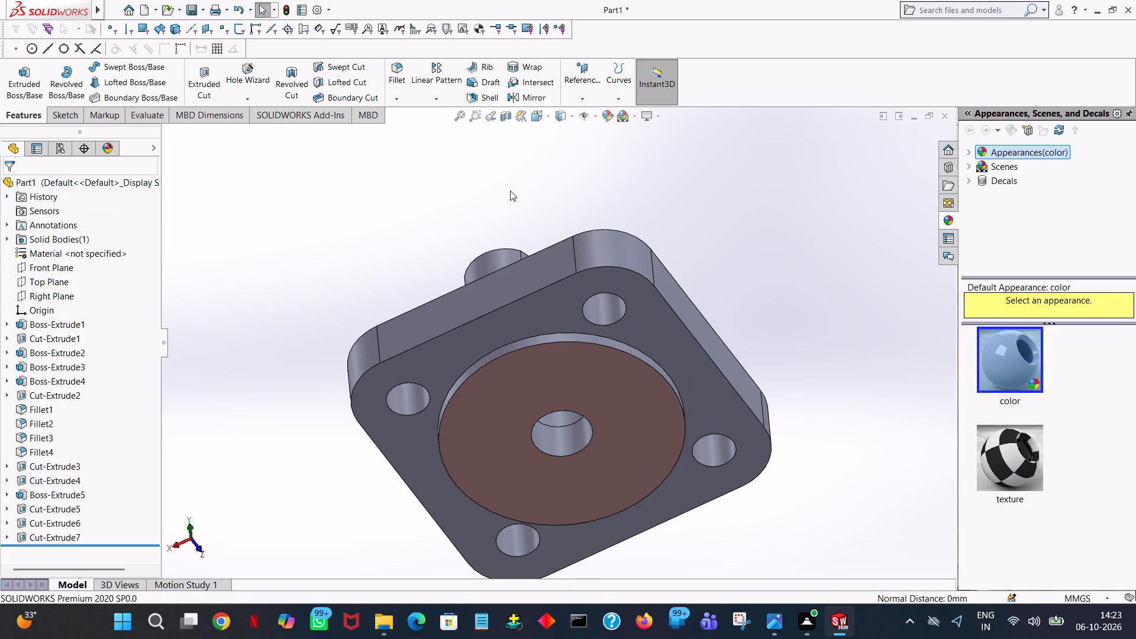
{"action": "left_click", "coordinate": [519, 189]}
Examine the coloured part from above, the sides and underneath.
{"action": "middle_click_drag", "start_coordinate": [528, 189], "coordinate": [476, 393]}
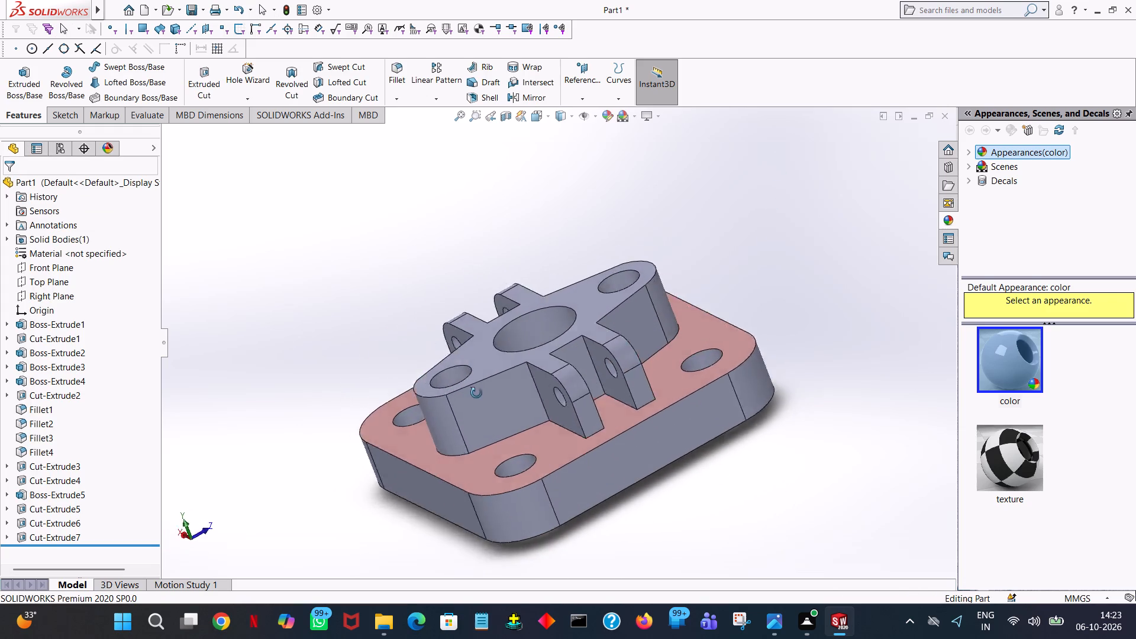
{"action": "middle_click_drag", "start_coordinate": [476, 393], "coordinate": [0, 404]}
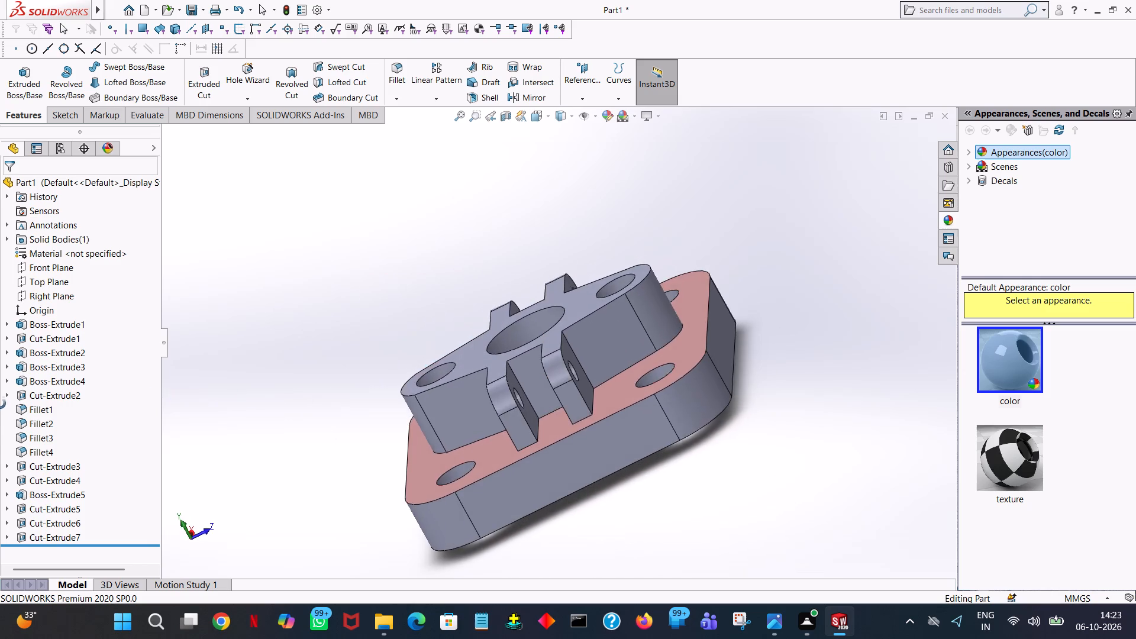
{"action": "middle_click_drag", "start_coordinate": [0, 404], "coordinate": [178, 461]}
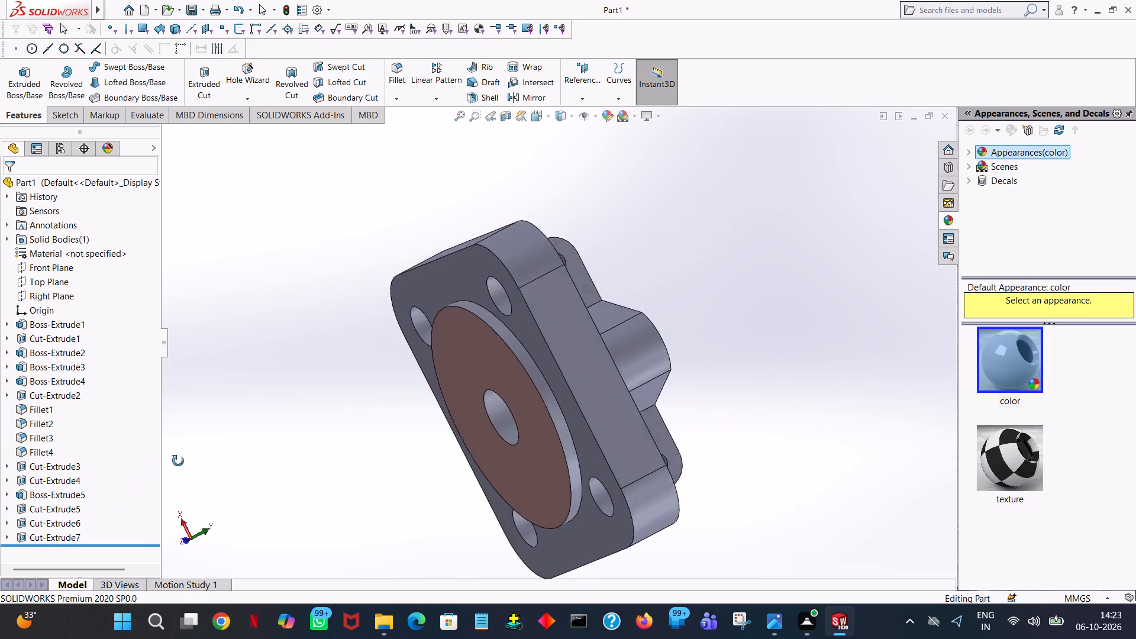
{"action": "middle_click_drag", "start_coordinate": [178, 461], "coordinate": [450, 375]}
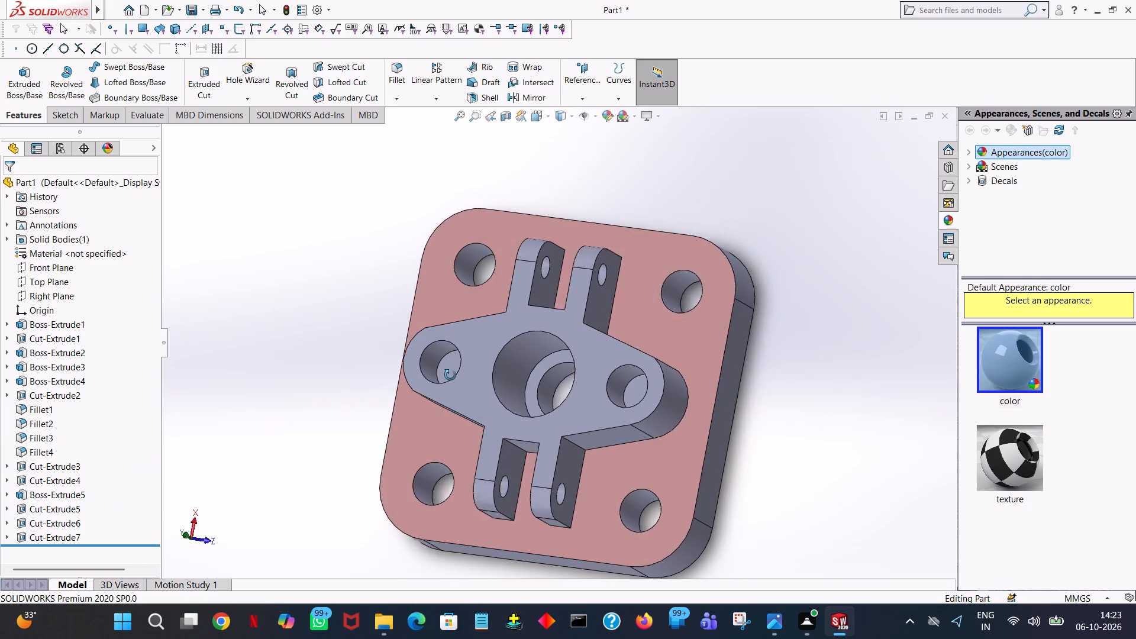
{"action": "middle_click_drag", "start_coordinate": [450, 375], "coordinate": [558, 366]}
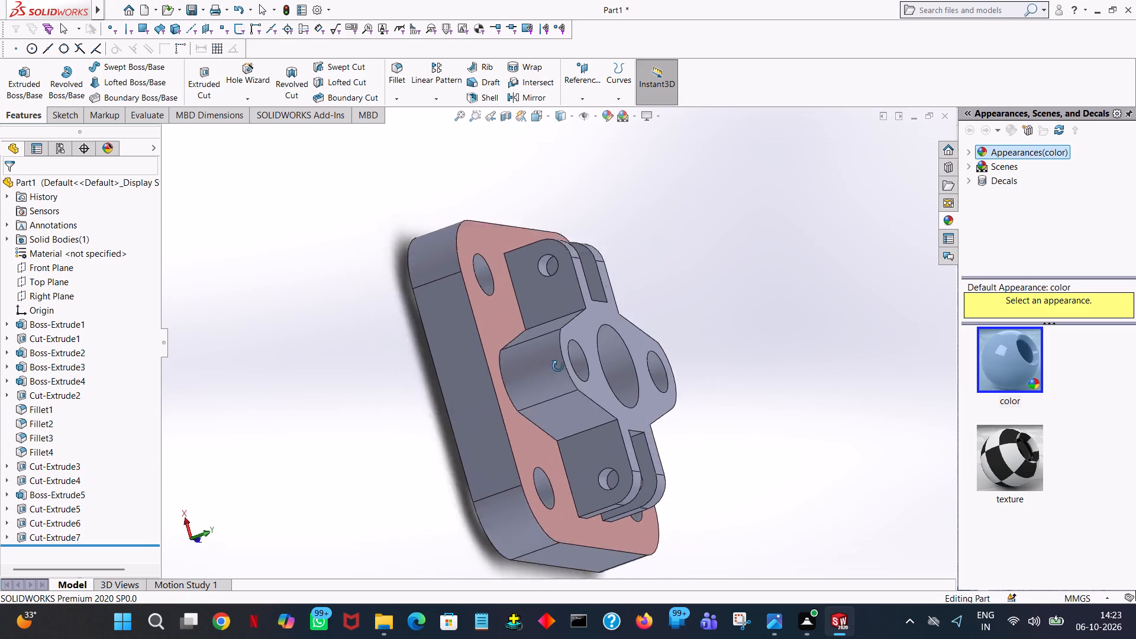
{"action": "middle_click_drag", "start_coordinate": [558, 366], "coordinate": [637, 325]}
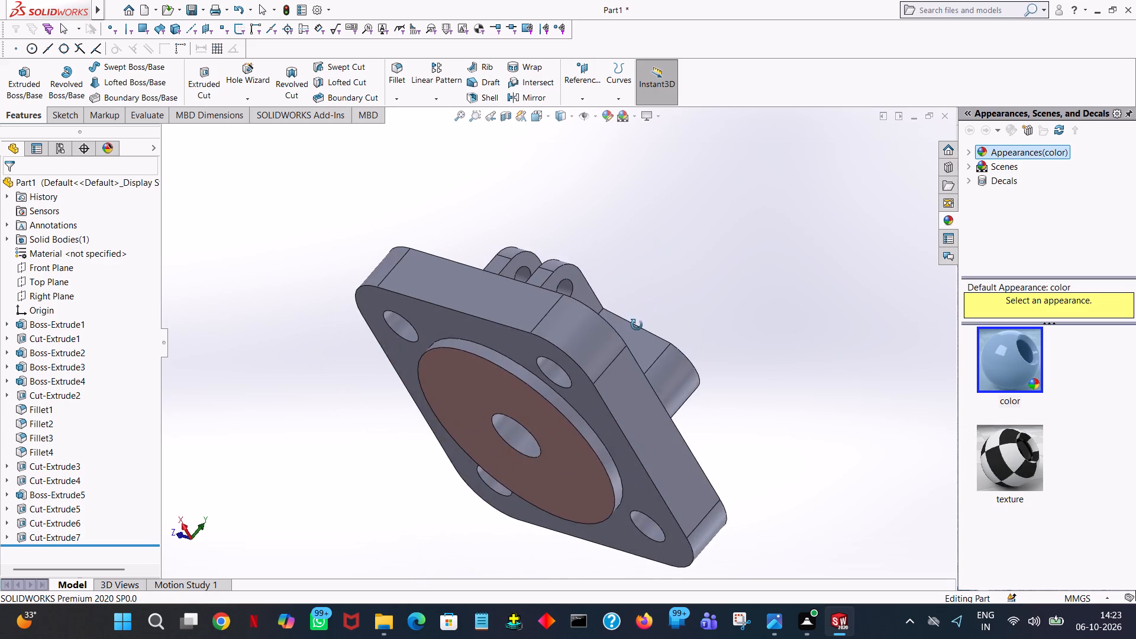
{"action": "middle_click_drag", "start_coordinate": [637, 325], "coordinate": [292, 398]}
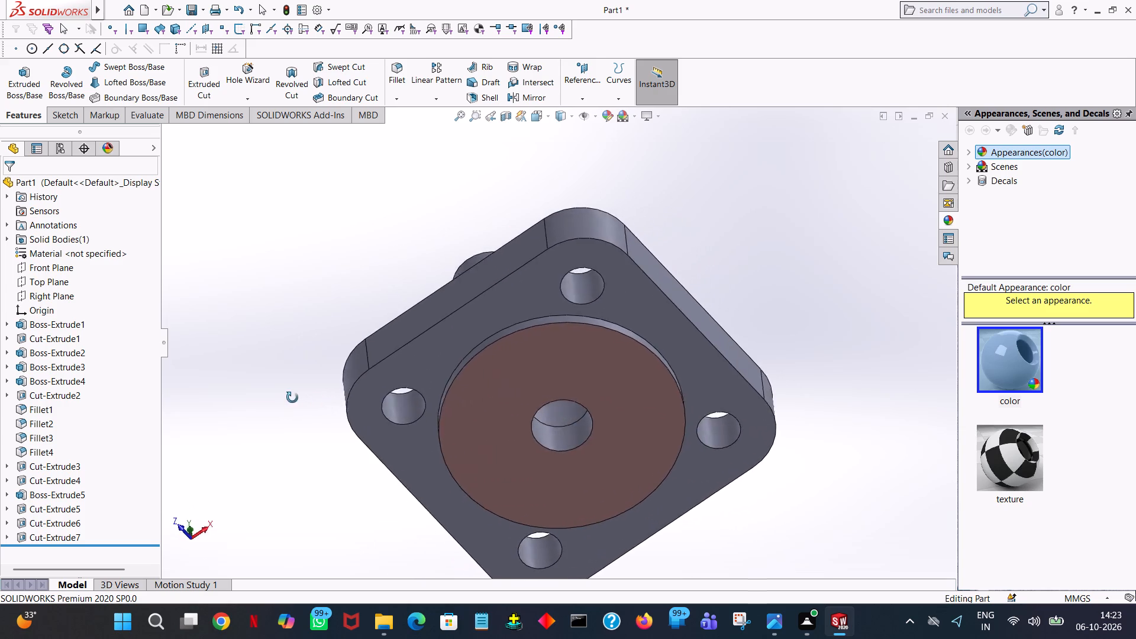
{"action": "middle_click_drag", "start_coordinate": [292, 398], "coordinate": [226, 402]}
Colour the plate's underside face around the disc bright red from the standard swatches.
{"action": "middle_click_drag", "start_coordinate": [735, 389], "coordinate": [788, 302]}
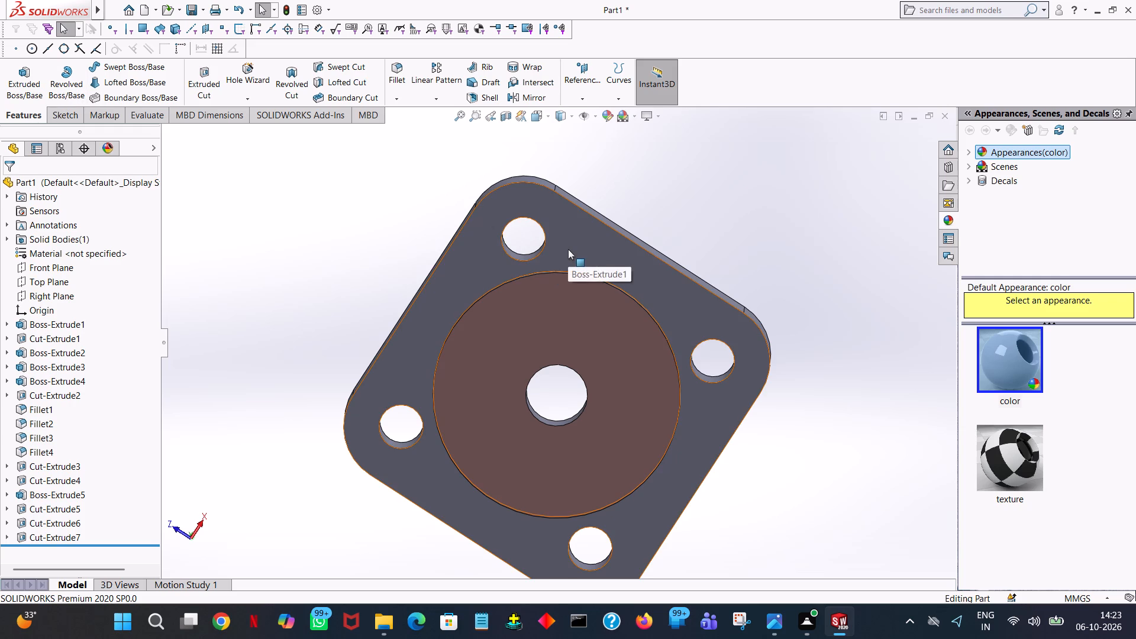
{"action": "left_click", "coordinate": [586, 246]}
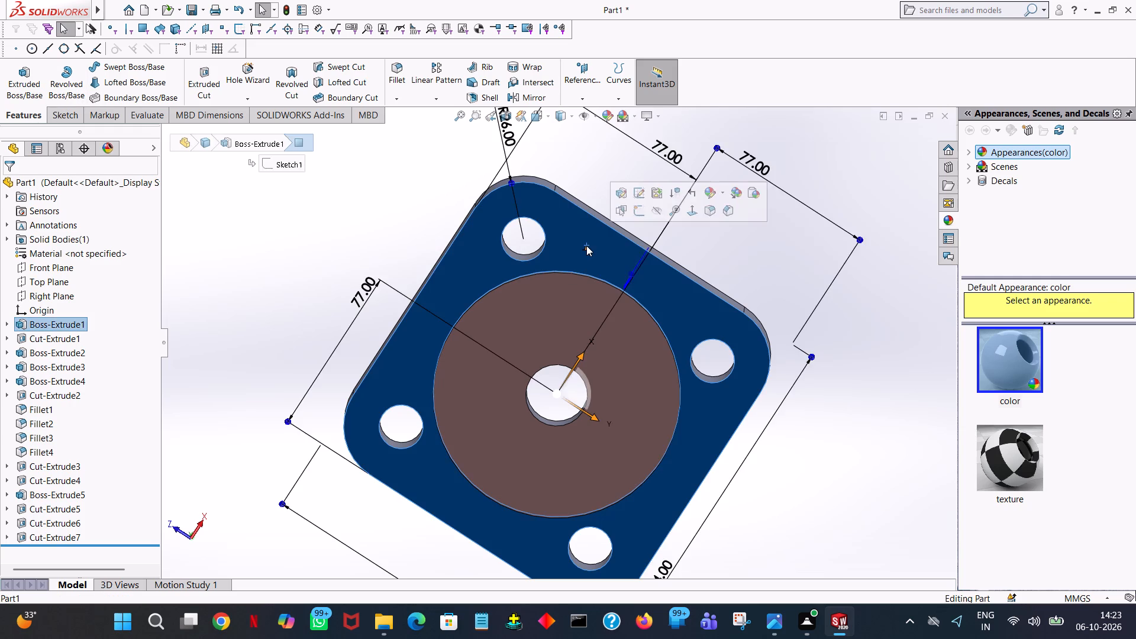
{"action": "right_click", "coordinate": [586, 246]}
{"action": "left_click", "coordinate": [682, 204]}
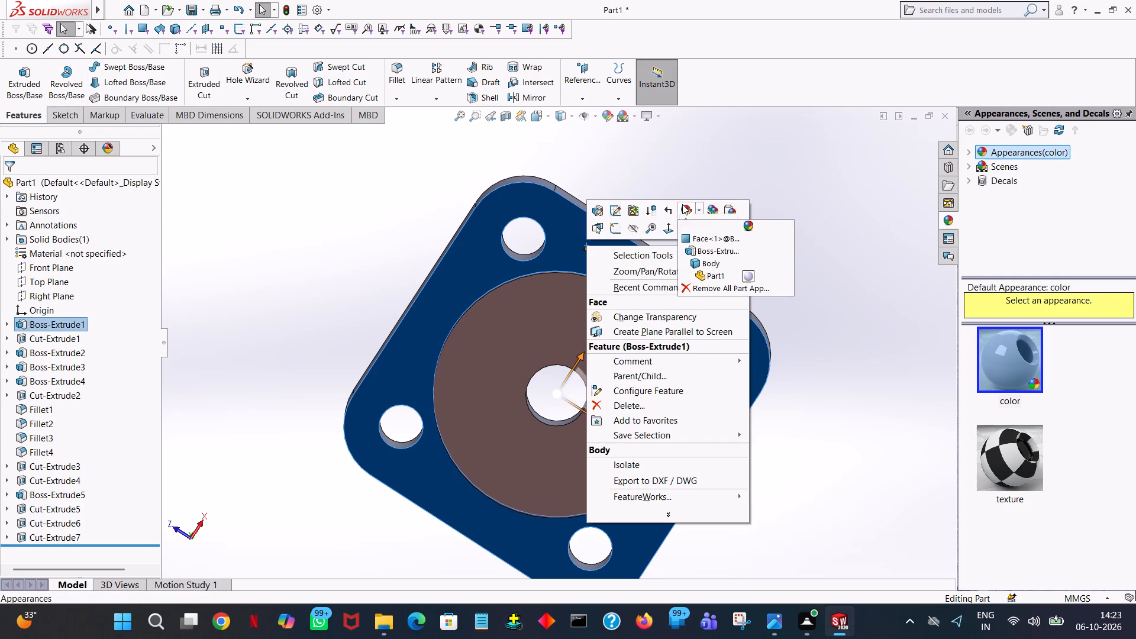
{"action": "left_click", "coordinate": [709, 238]}
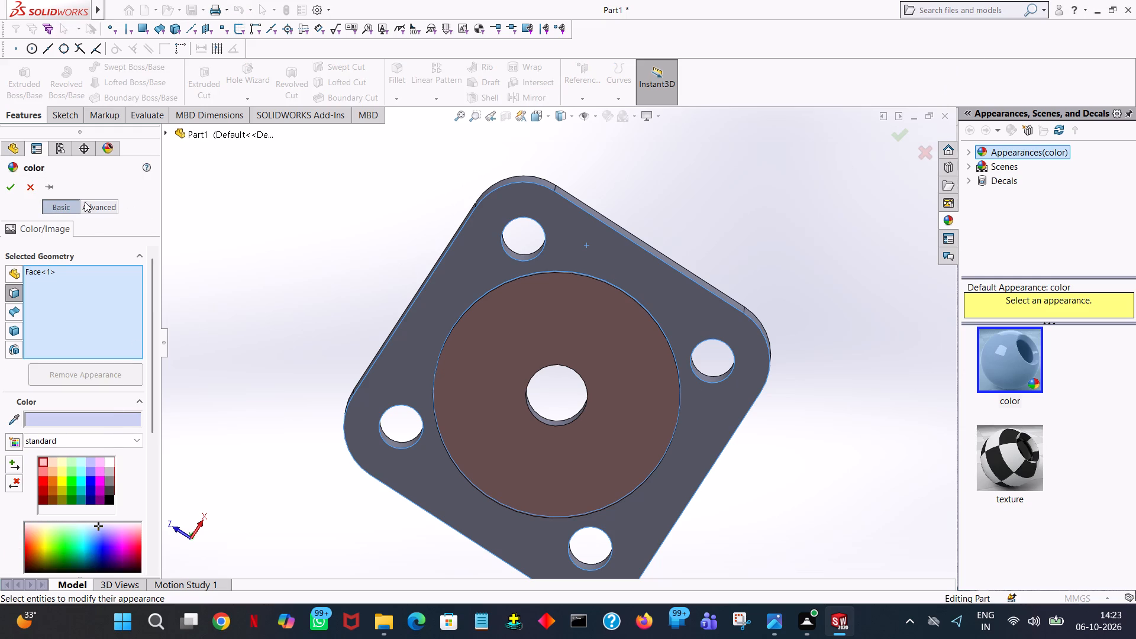
{"action": "left_click", "coordinate": [43, 483]}
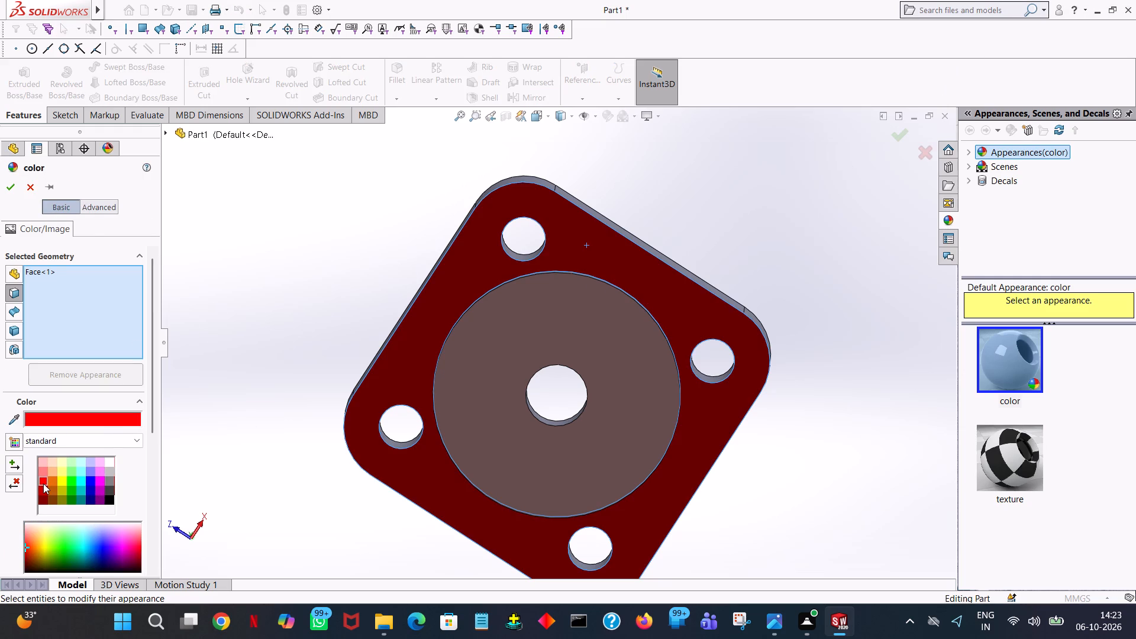
{"action": "middle_click_drag", "start_coordinate": [415, 217], "coordinate": [569, 241]}
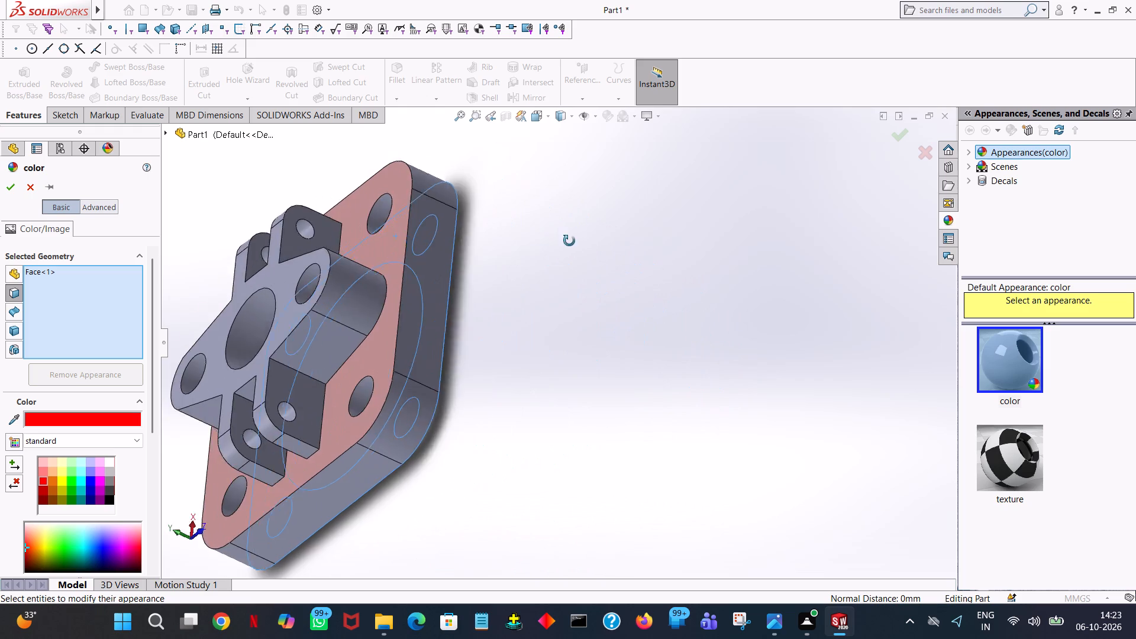
{"action": "middle_click_drag", "start_coordinate": [569, 241], "coordinate": [744, 233]}
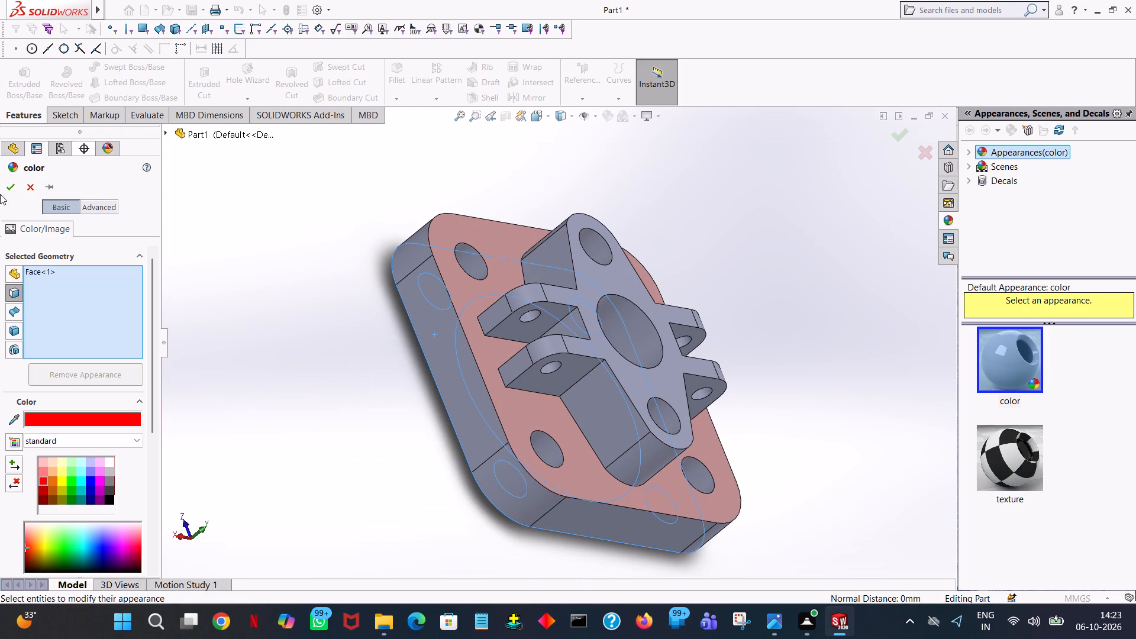
{"action": "left_click", "coordinate": [13, 189]}
Colour the plate's four outer side faces and four rounded corner faces black.
{"action": "left_click", "coordinate": [448, 337]}
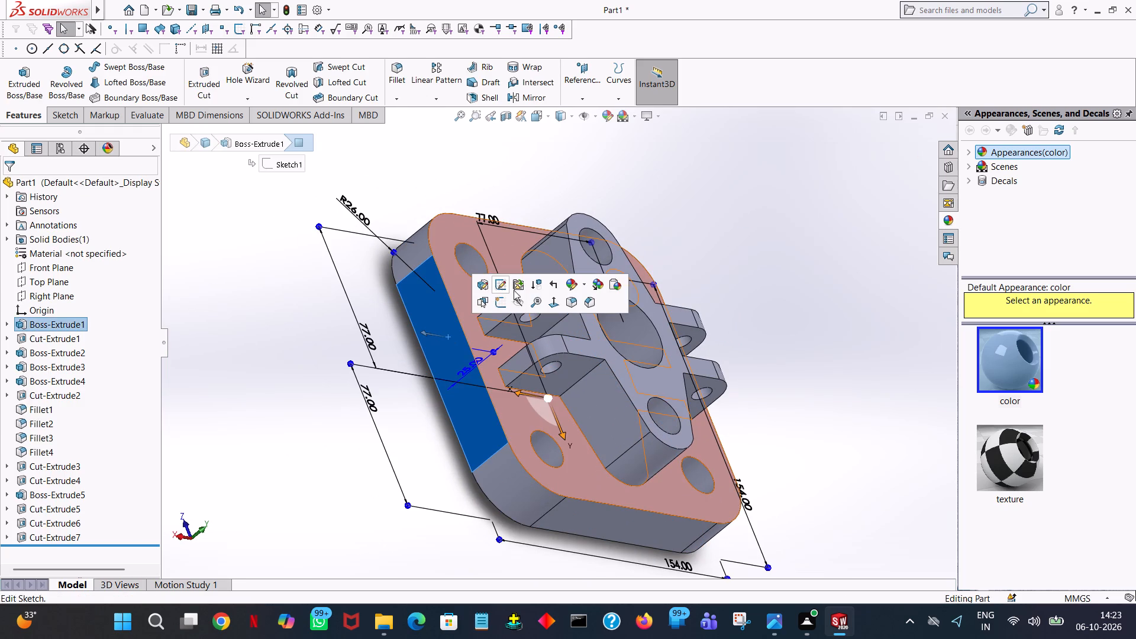
{"action": "left_click", "coordinate": [576, 286]}
{"action": "left_click", "coordinate": [578, 310]}
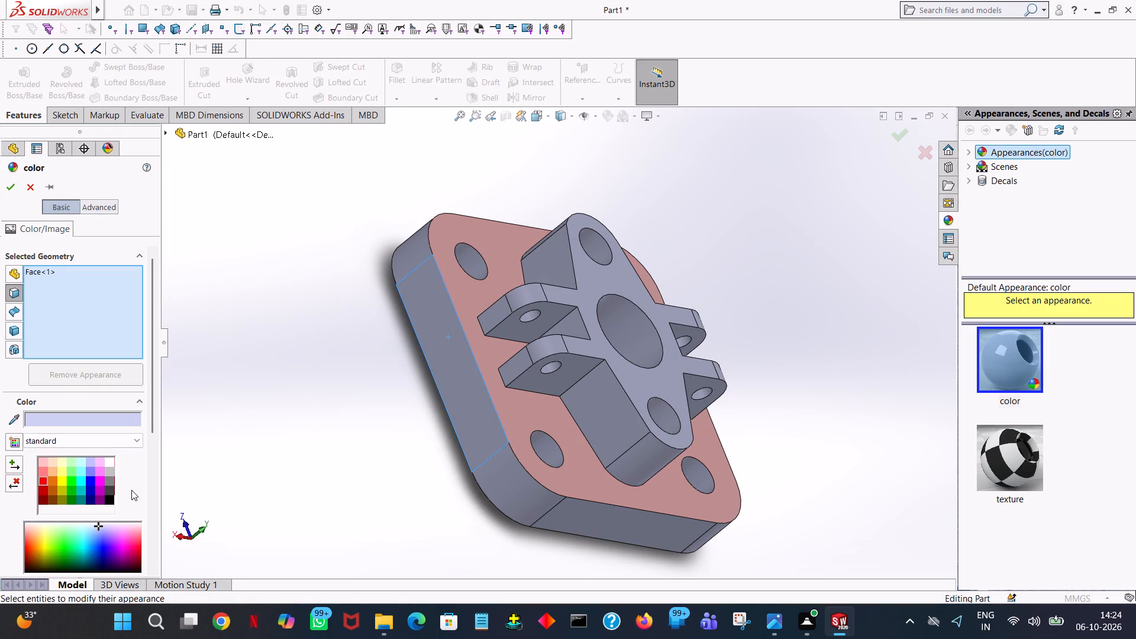
{"action": "left_click", "coordinate": [105, 497]}
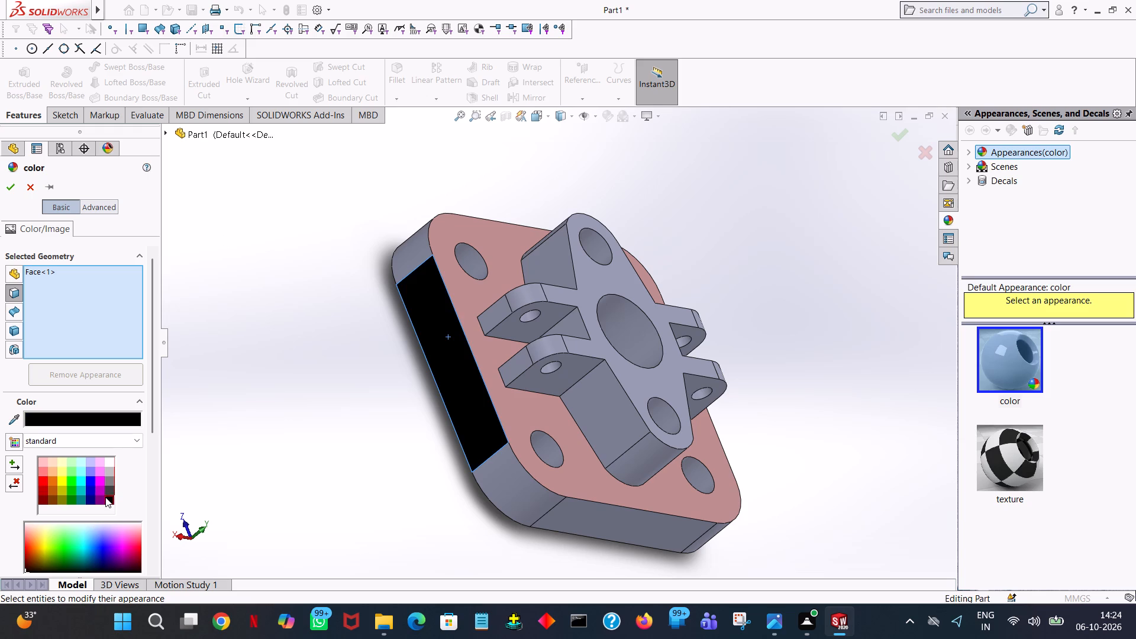
{"action": "left_click", "coordinate": [509, 489]}
{"action": "left_click", "coordinate": [621, 527]}
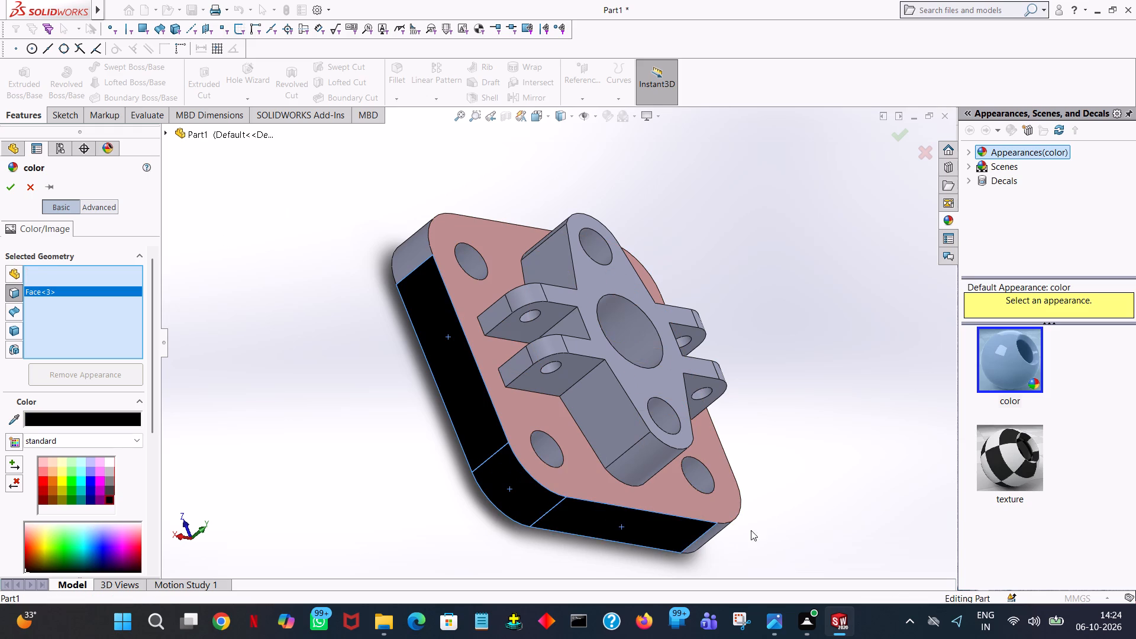
{"action": "middle_click_drag", "start_coordinate": [777, 517], "coordinate": [618, 422]}
{"action": "left_click", "coordinate": [475, 448]}
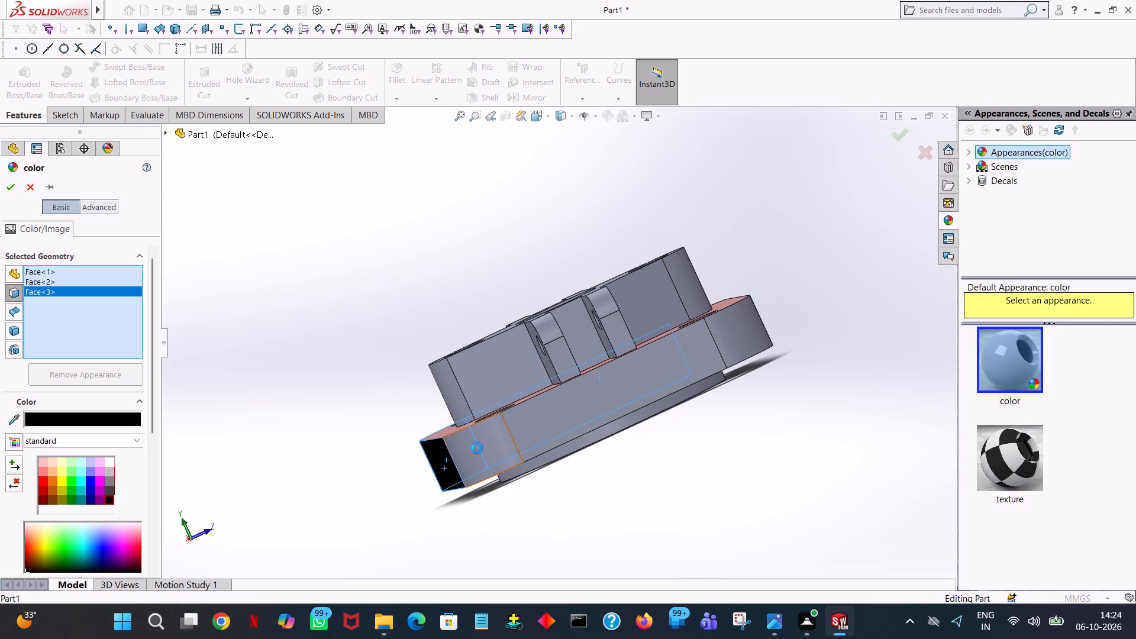
{"action": "left_click", "coordinate": [643, 372]}
{"action": "middle_click_drag", "start_coordinate": [856, 345], "coordinate": [801, 399]}
{"action": "left_click", "coordinate": [614, 392]}
{"action": "left_click", "coordinate": [690, 370]}
{"action": "middle_click_drag", "start_coordinate": [705, 360], "coordinate": [652, 423]}
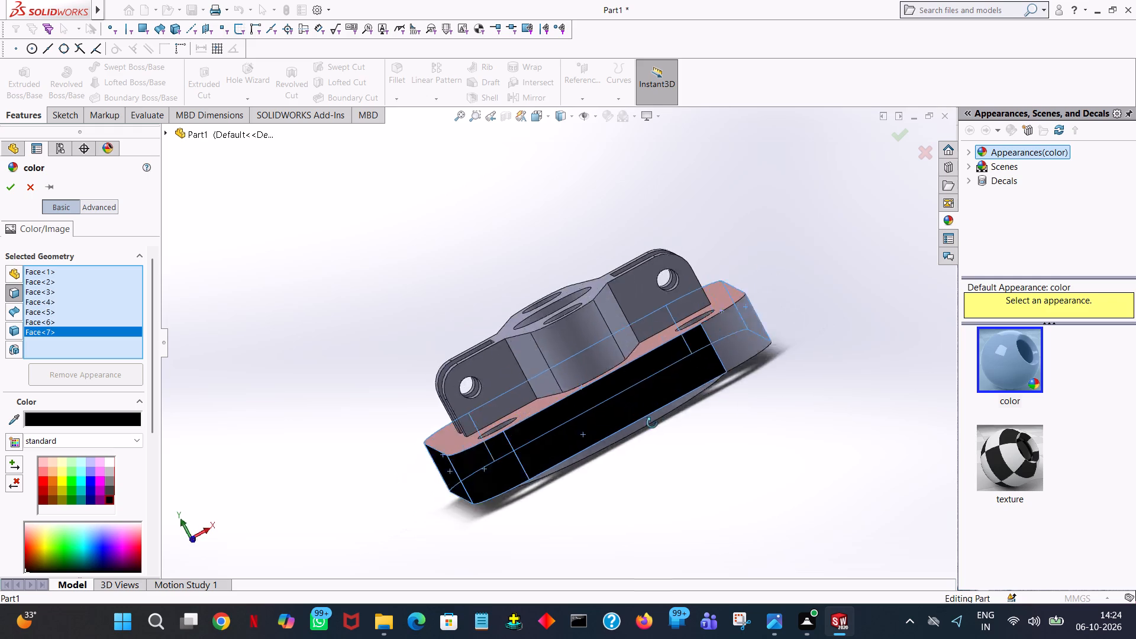
{"action": "middle_click_drag", "start_coordinate": [652, 423], "coordinate": [605, 474]}
{"action": "left_click", "coordinate": [590, 394]}
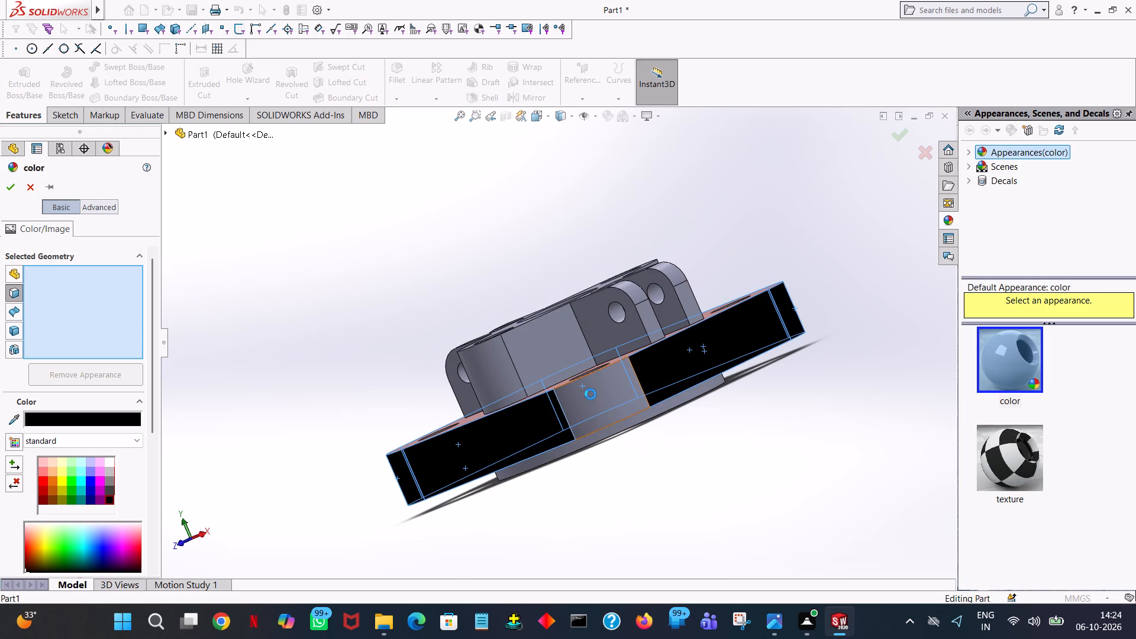
Add the underside disc's cylindrical side face to the black colouring and apply it.
{"action": "middle_click_drag", "start_coordinate": [764, 461], "coordinate": [765, 437]}
{"action": "middle_click", "coordinate": [765, 408]}
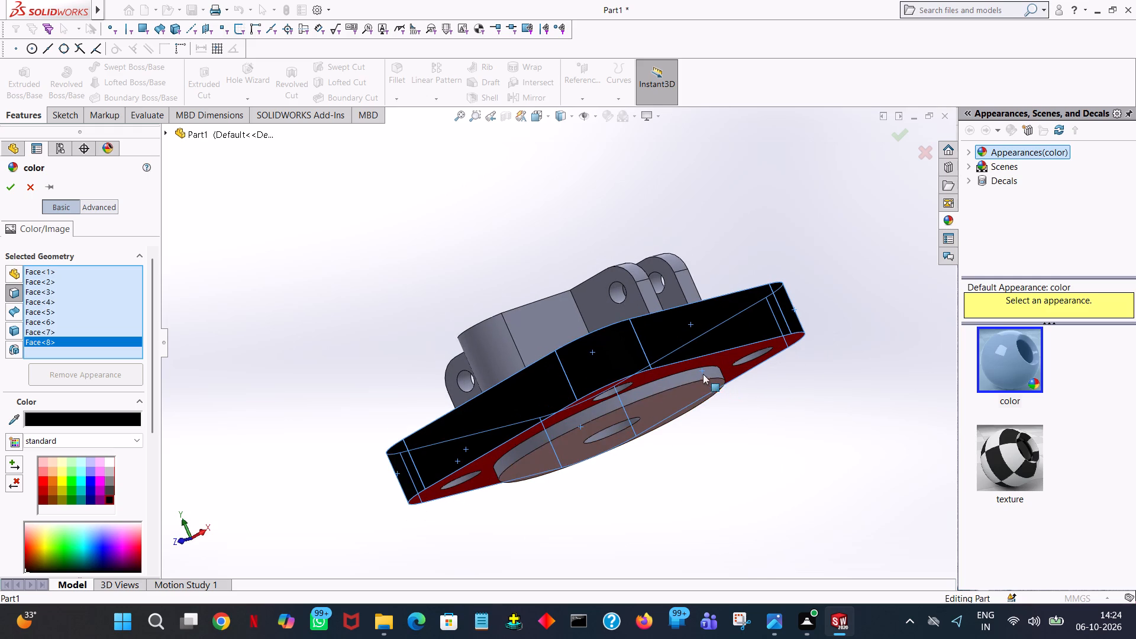
{"action": "left_click", "coordinate": [703, 374]}
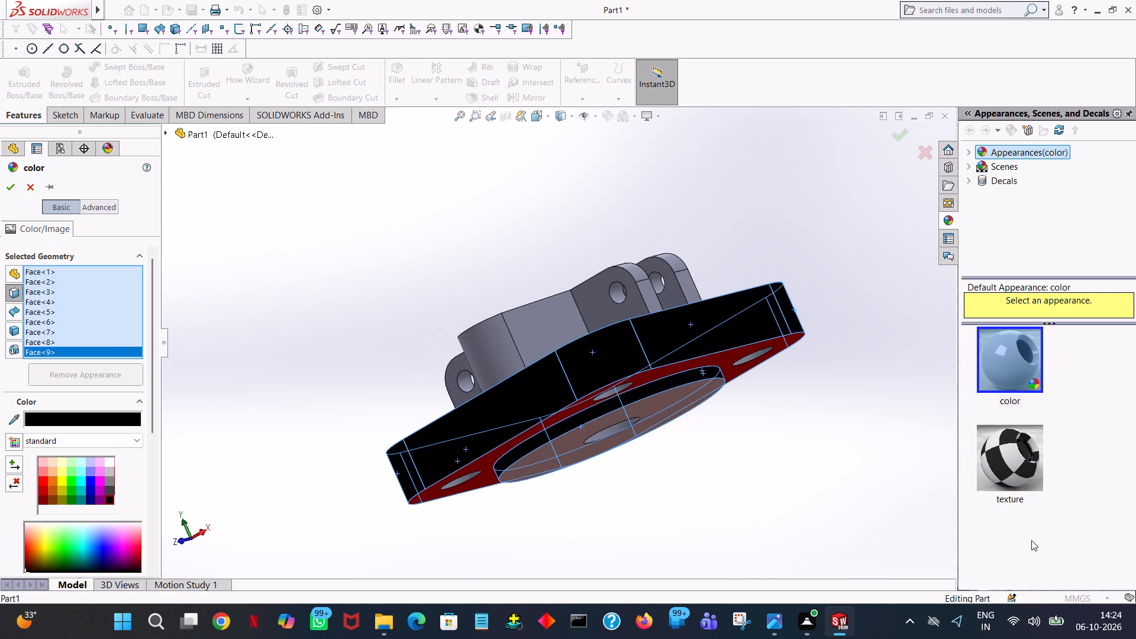
{"action": "left_click", "coordinate": [6, 186]}
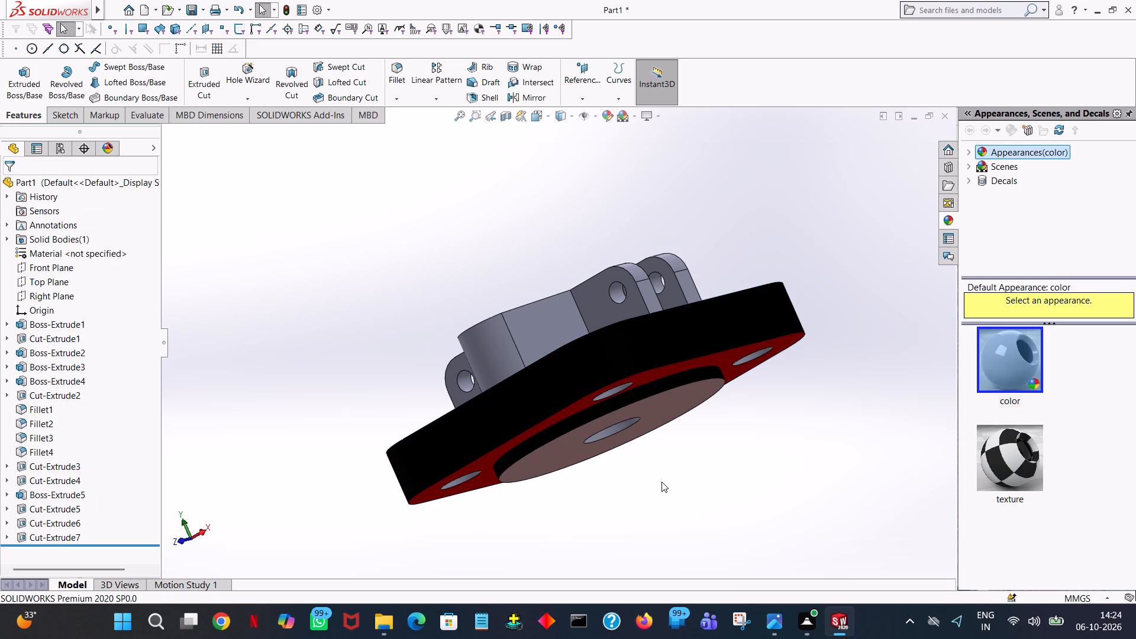
Colour the boss's top face, including the tops of the side arms, dark magenta from the standard swatches.
{"action": "middle_click_drag", "start_coordinate": [651, 483], "coordinate": [635, 335]}
{"action": "middle_click_drag", "start_coordinate": [659, 388], "coordinate": [800, 443]}
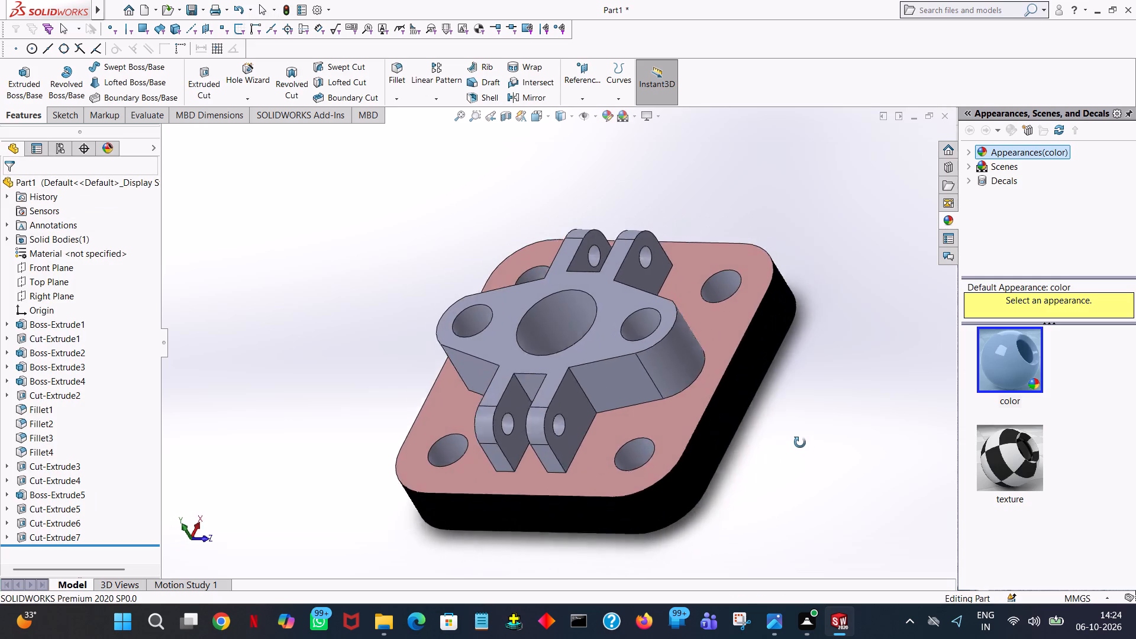
{"action": "middle_click_drag", "start_coordinate": [800, 443], "coordinate": [807, 438]}
{"action": "middle_click", "coordinate": [812, 435]}
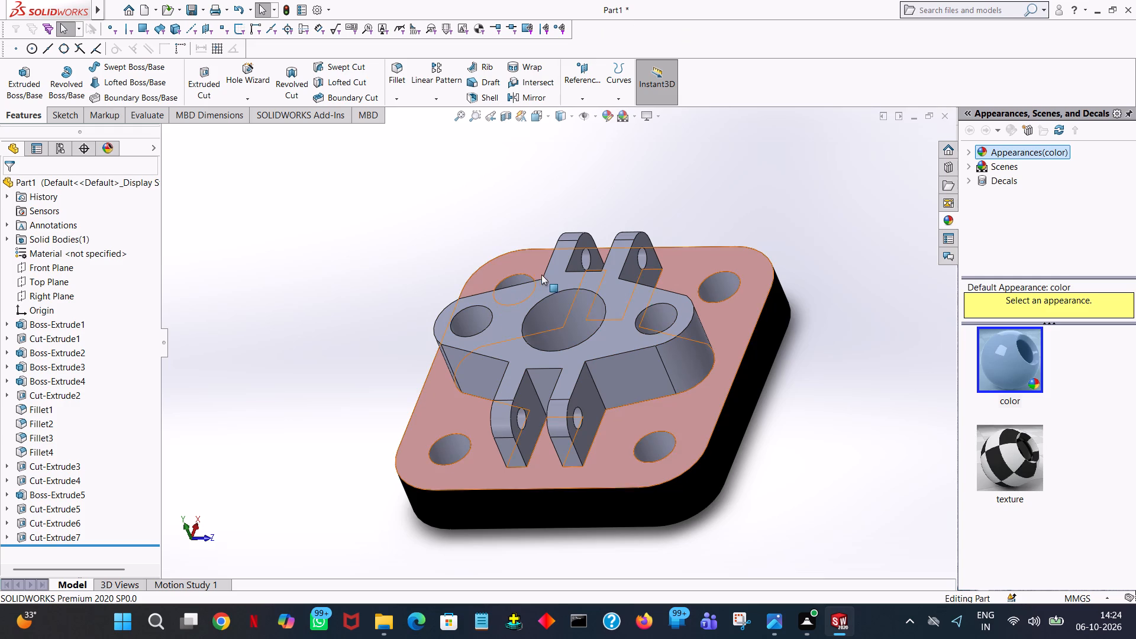
{"action": "left_click", "coordinate": [621, 297]}
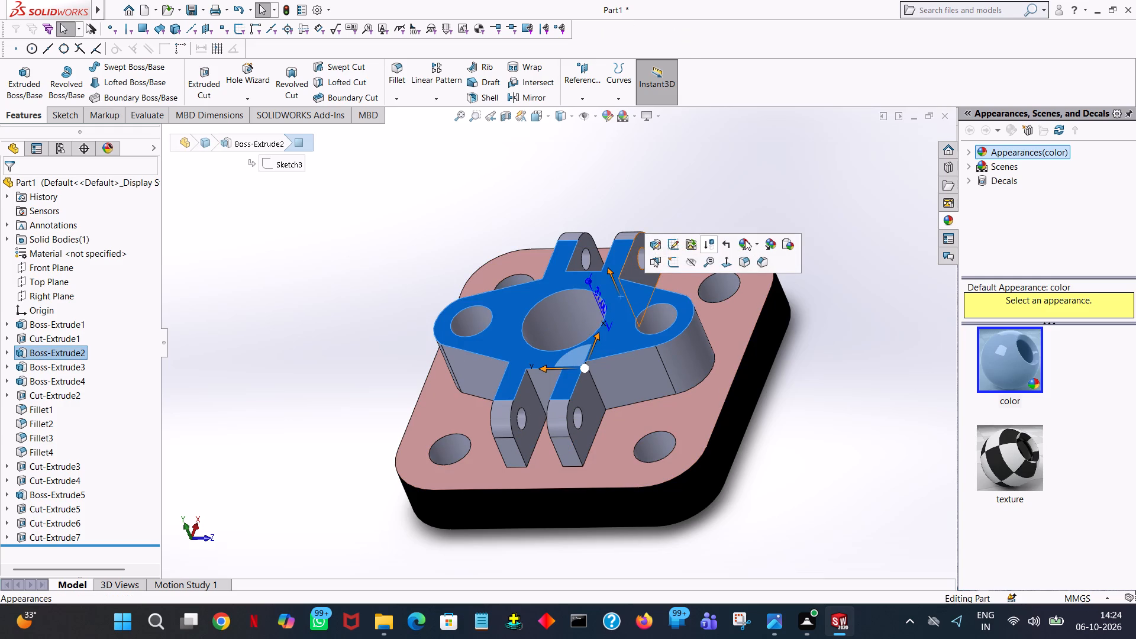
{"action": "left_click", "coordinate": [745, 240]}
{"action": "left_click", "coordinate": [760, 268]}
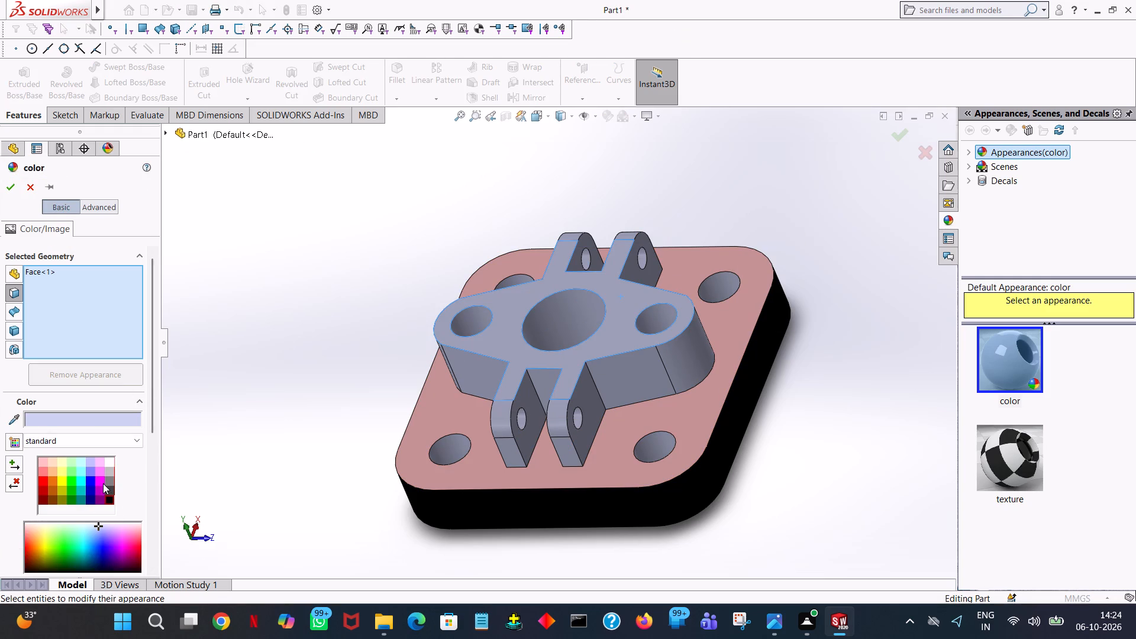
{"action": "left_click", "coordinate": [97, 488]}
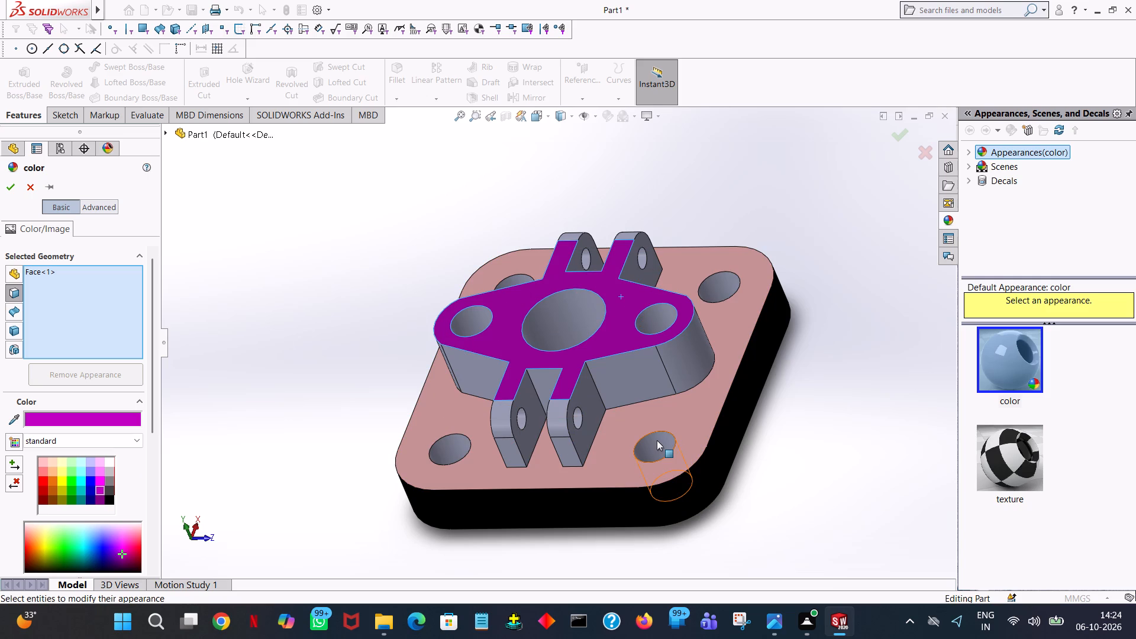
Add the inner walls of the plate's four corner holes to the dark magenta colouring.
{"action": "left_click", "coordinate": [657, 440]}
{"action": "middle_click_drag", "start_coordinate": [707, 364], "coordinate": [716, 464]}
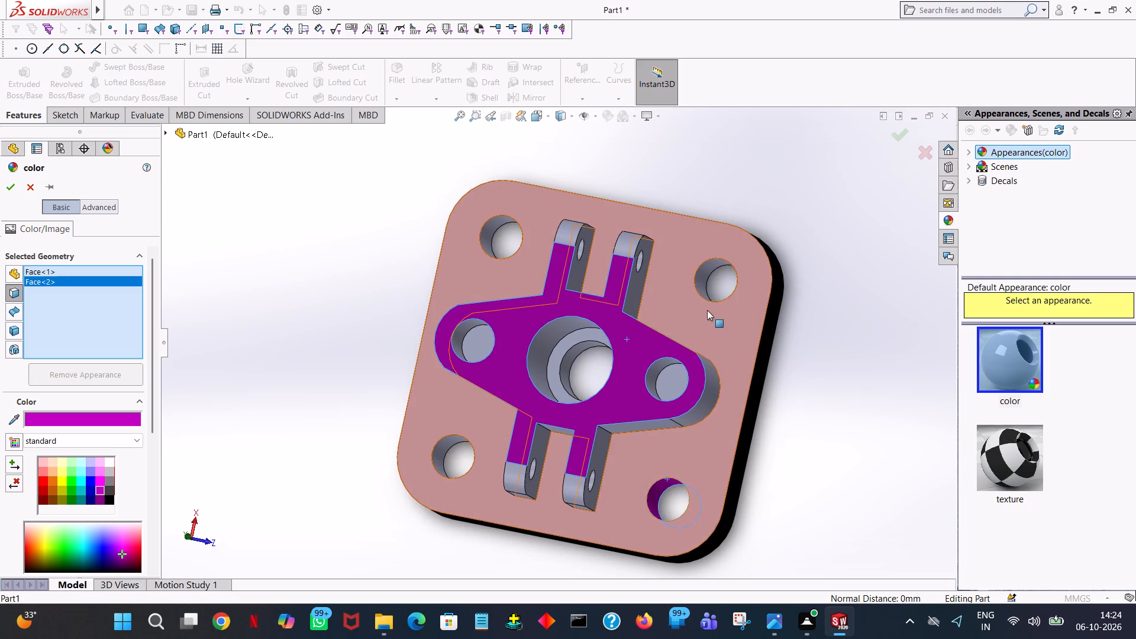
{"action": "left_click", "coordinate": [704, 273]}
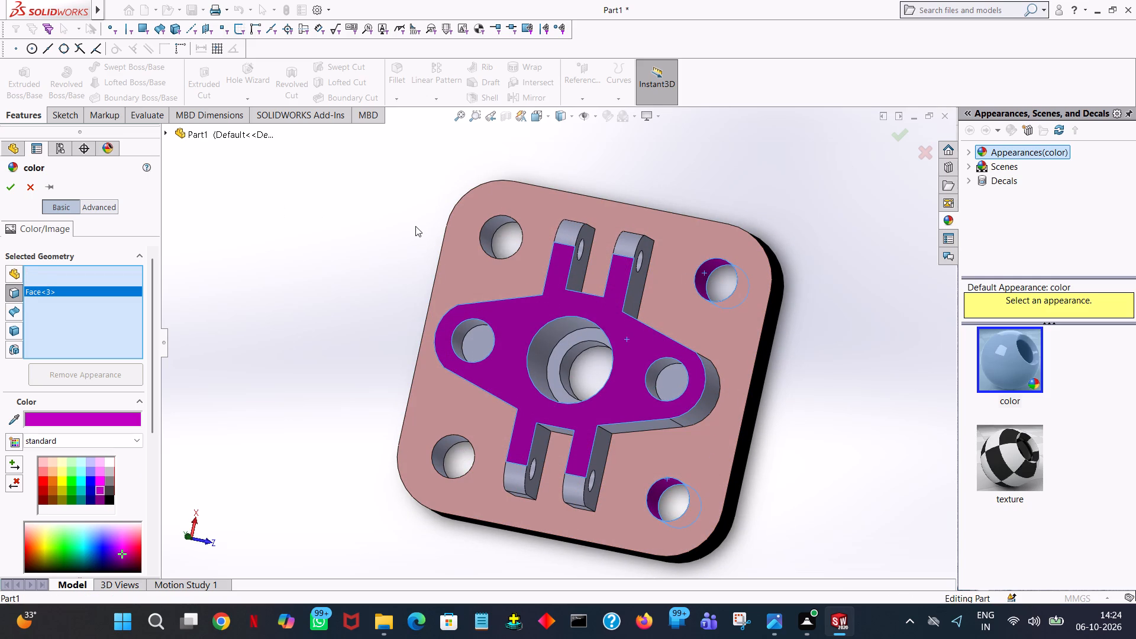
{"action": "left_click", "coordinate": [484, 235]}
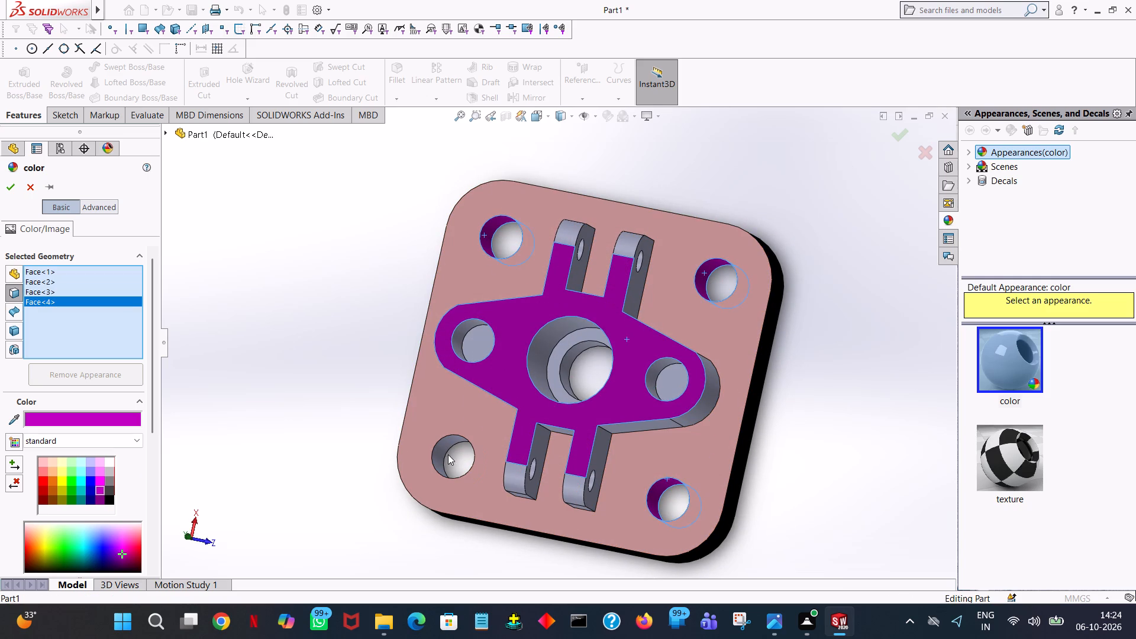
{"action": "left_click", "coordinate": [448, 457]}
{"action": "left_click", "coordinate": [452, 443]}
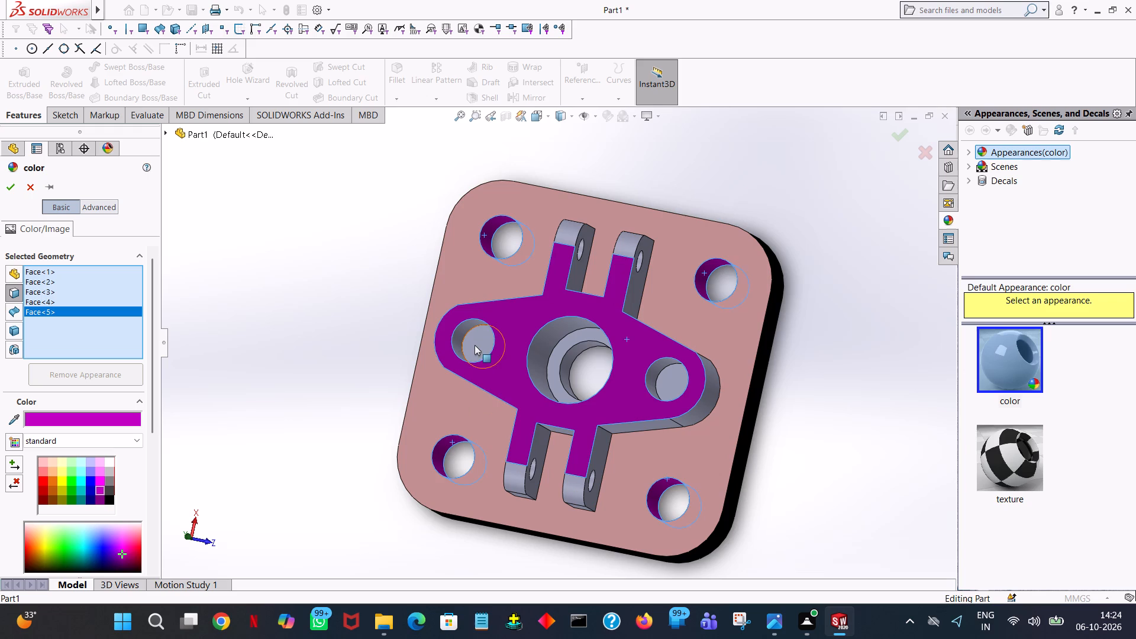
Add the floors of the boss's two blind holes, but not their walls, to the dark magenta colouring and apply it.
{"action": "left_click", "coordinate": [474, 326]}
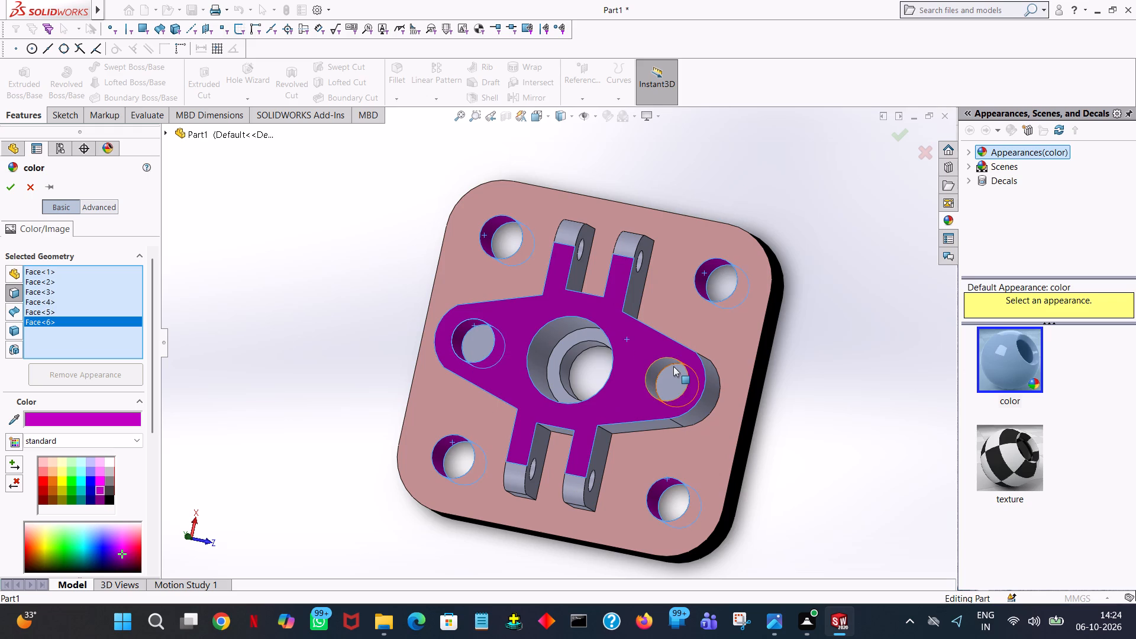
{"action": "left_click", "coordinate": [674, 367]}
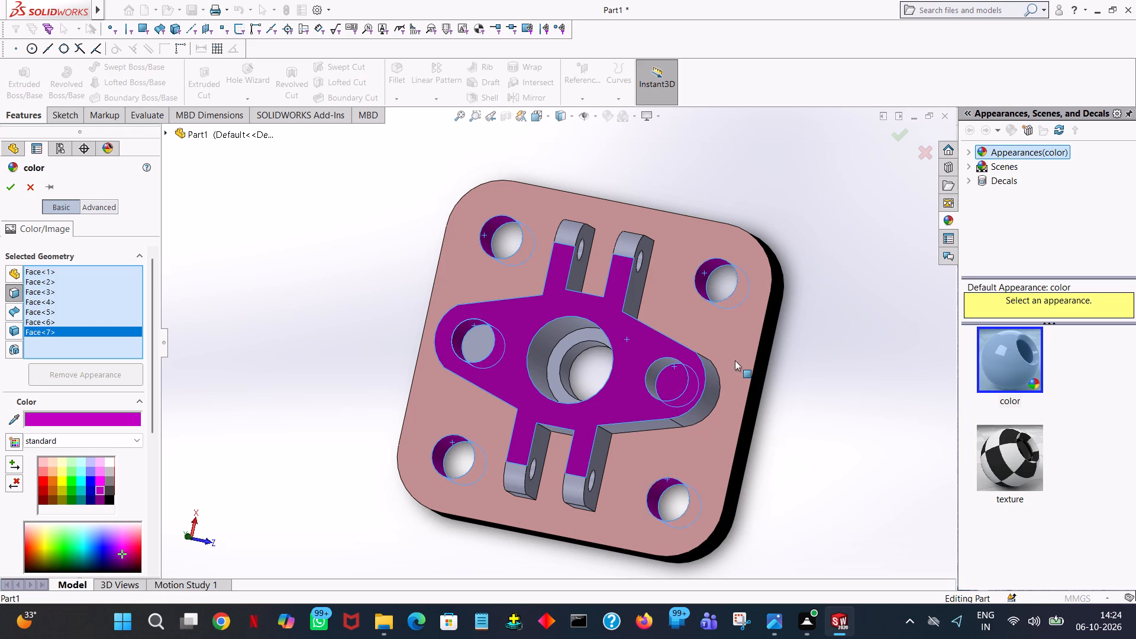
{"action": "middle_click_drag", "start_coordinate": [735, 360], "coordinate": [690, 307]}
{"action": "left_click", "coordinate": [530, 266]}
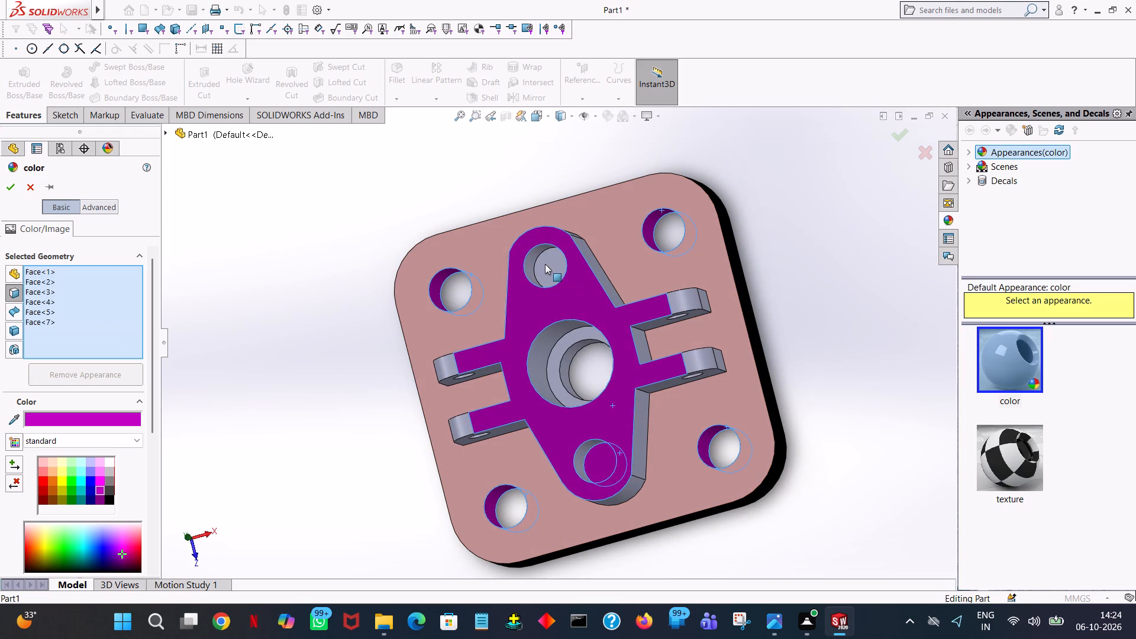
{"action": "left_click", "coordinate": [546, 264]}
{"action": "middle_click_drag", "start_coordinate": [745, 264], "coordinate": [793, 139]}
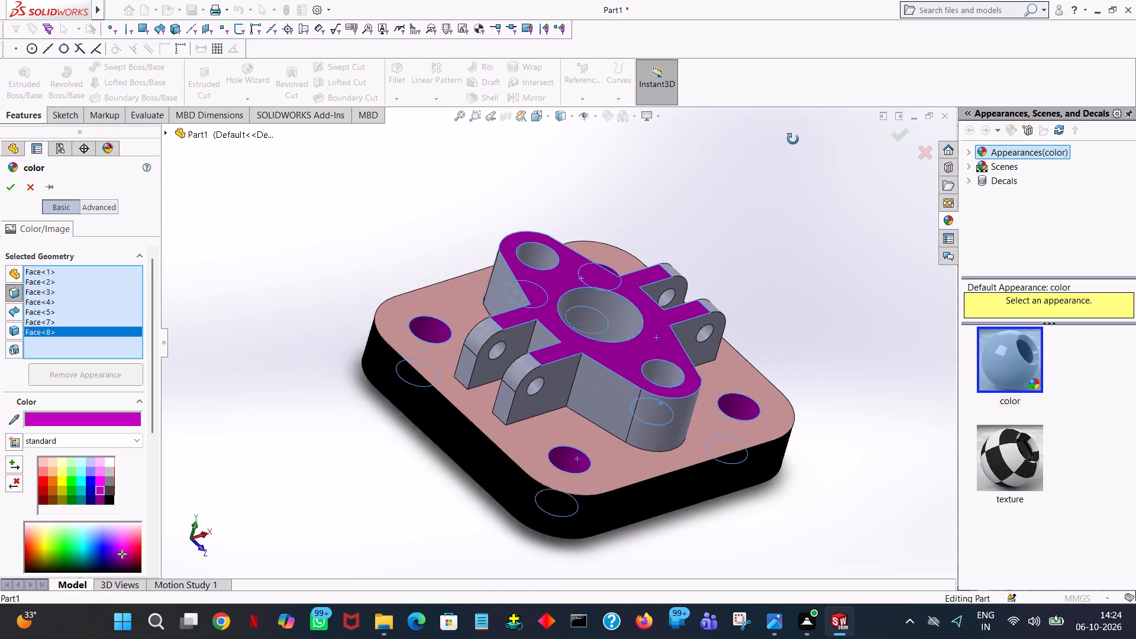
{"action": "middle_click_drag", "start_coordinate": [793, 139], "coordinate": [816, 134]}
{"action": "left_click", "coordinate": [14, 182]}
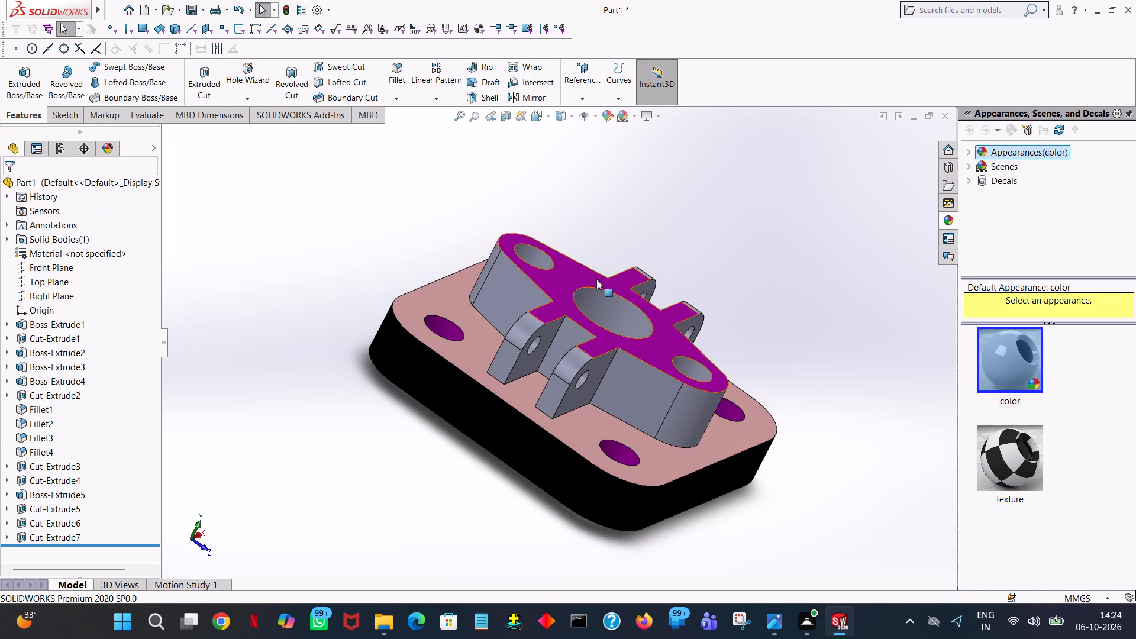
Colour the cylindrical walls of the boss's two blind holes blue from the standard swatches.
{"action": "middle_click_drag", "start_coordinate": [396, 273], "coordinate": [359, 408]}
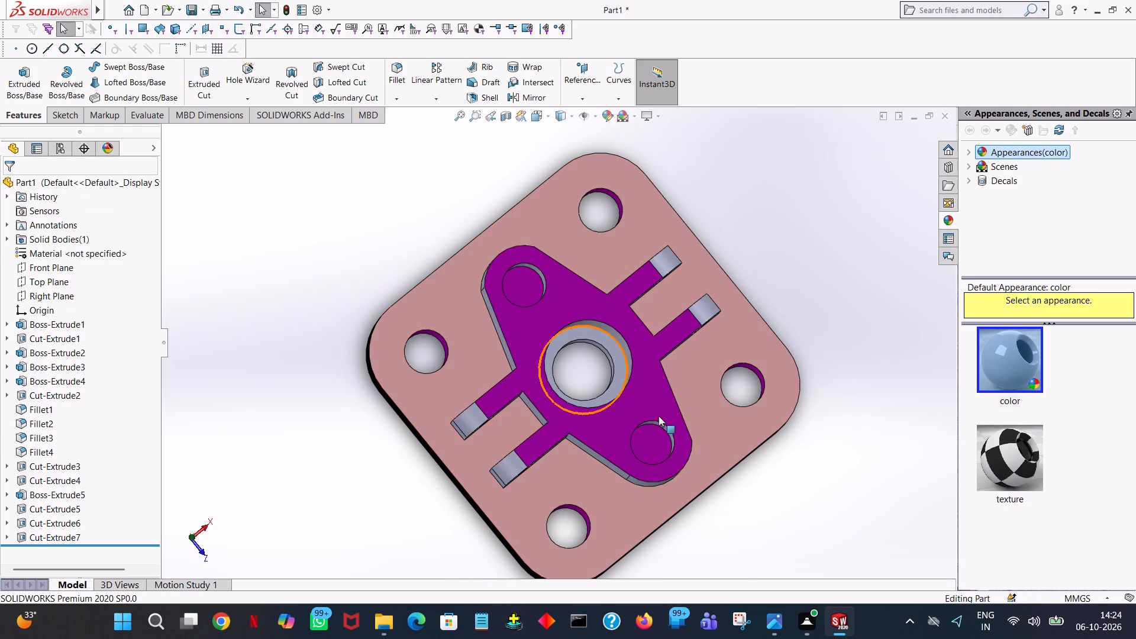
{"action": "middle_click_drag", "start_coordinate": [726, 405], "coordinate": [747, 356]}
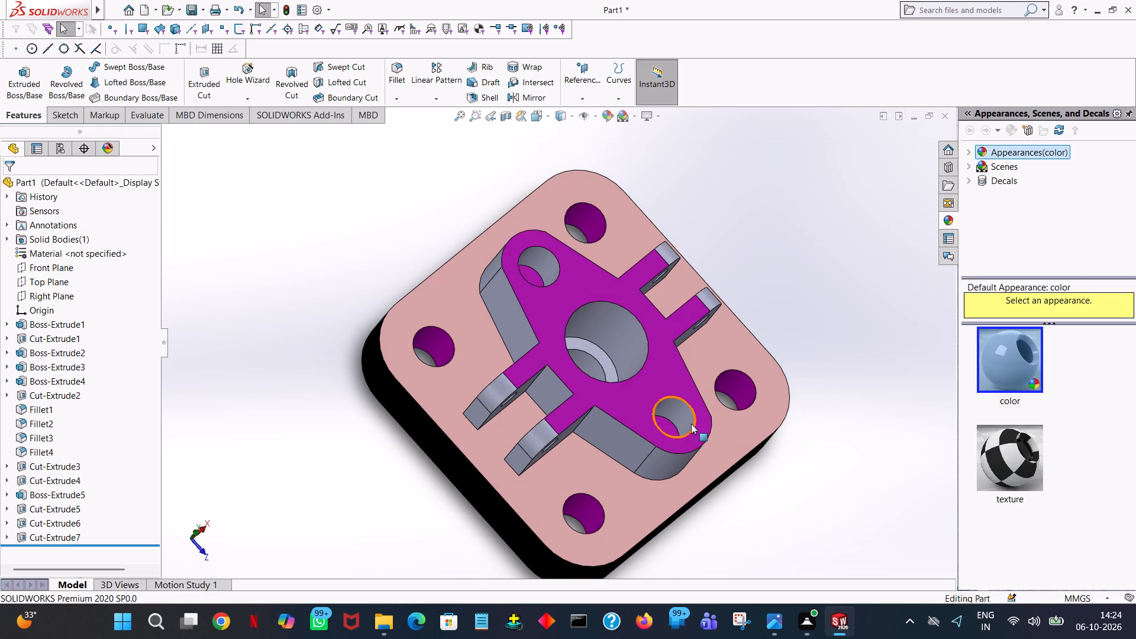
{"action": "left_click", "coordinate": [688, 417]}
{"action": "left_click", "coordinate": [814, 364]}
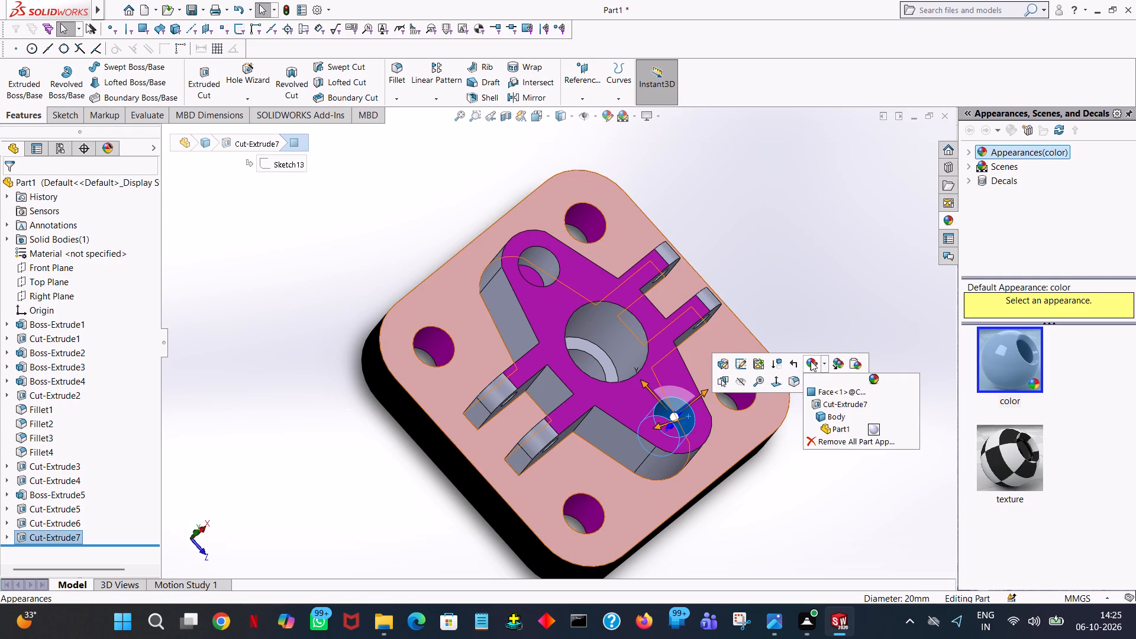
{"action": "left_click", "coordinate": [819, 394]}
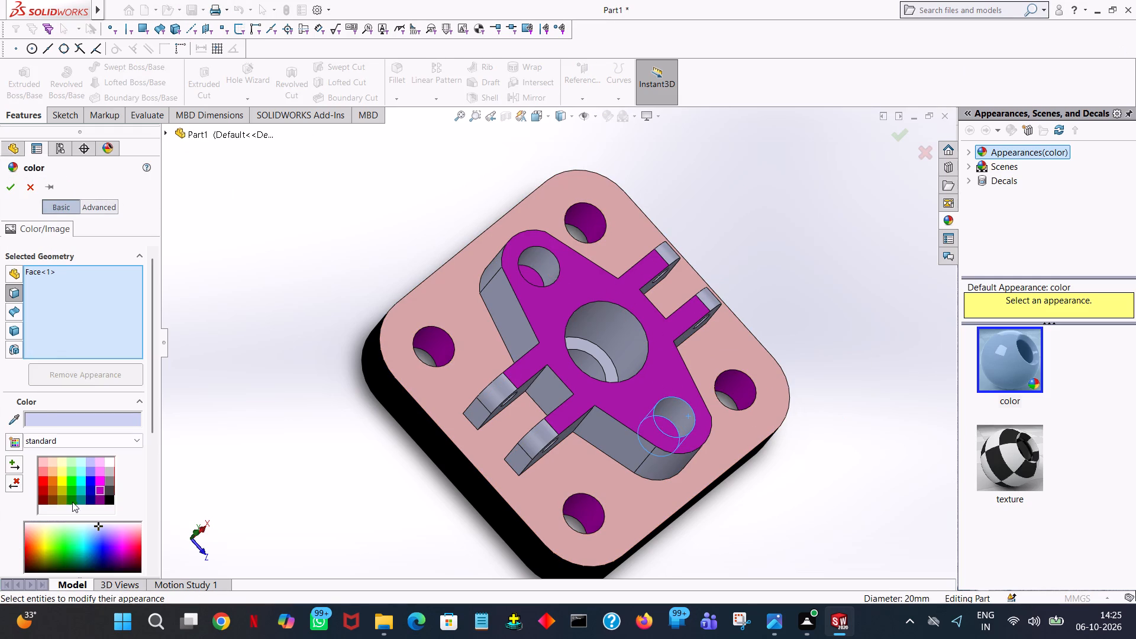
{"action": "left_click", "coordinate": [86, 483]}
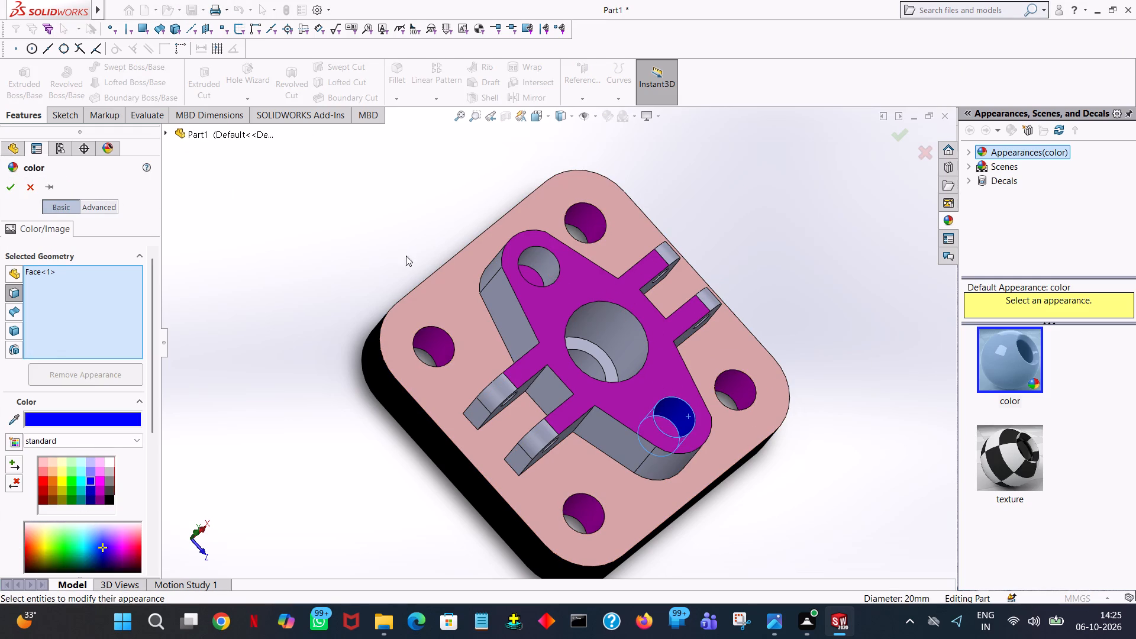
{"action": "left_click", "coordinate": [552, 267]}
{"action": "middle_click_drag", "start_coordinate": [407, 209], "coordinate": [380, 243]}
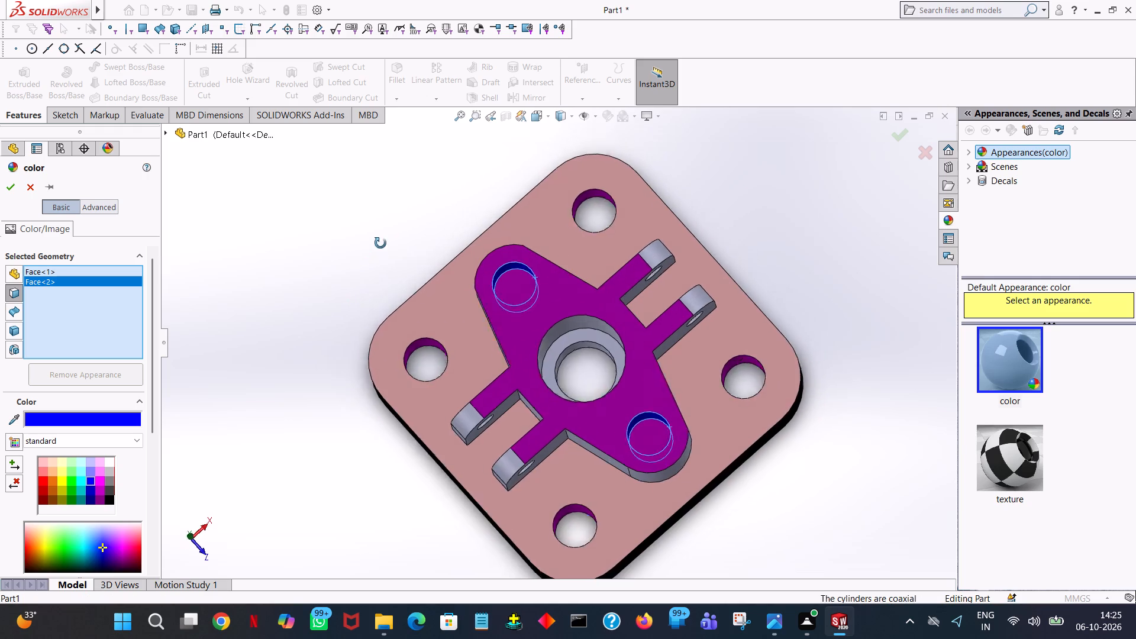
{"action": "middle_click_drag", "start_coordinate": [380, 243], "coordinate": [390, 210]}
{"action": "middle_click", "coordinate": [425, 139]}
{"action": "middle_click_drag", "start_coordinate": [367, 247], "coordinate": [412, 175]}
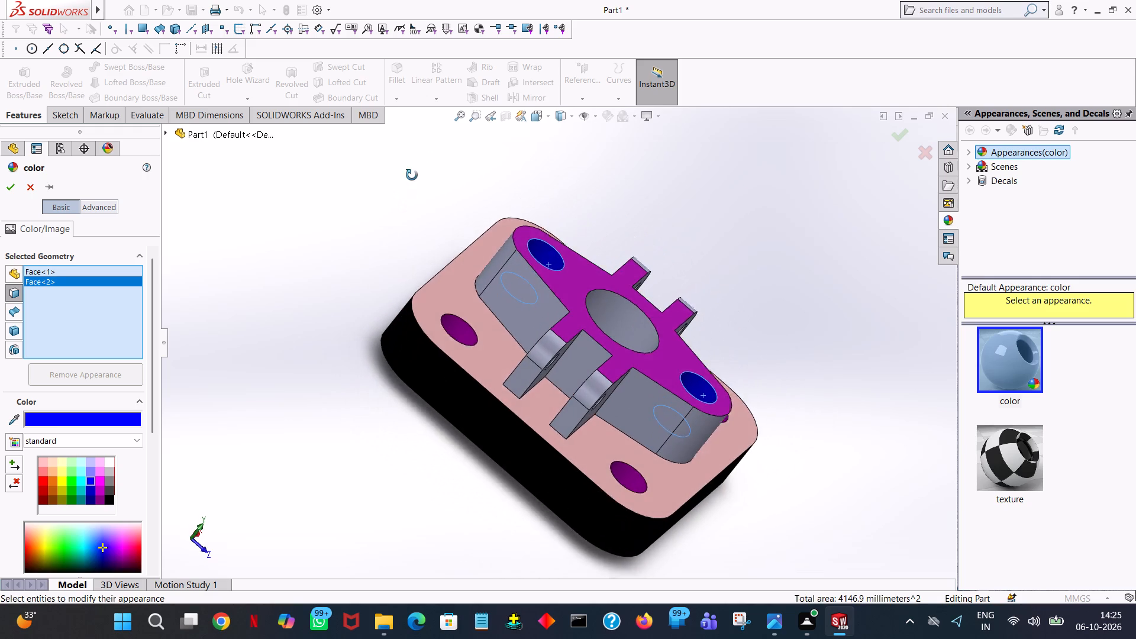
{"action": "middle_click_drag", "start_coordinate": [412, 175], "coordinate": [415, 170]}
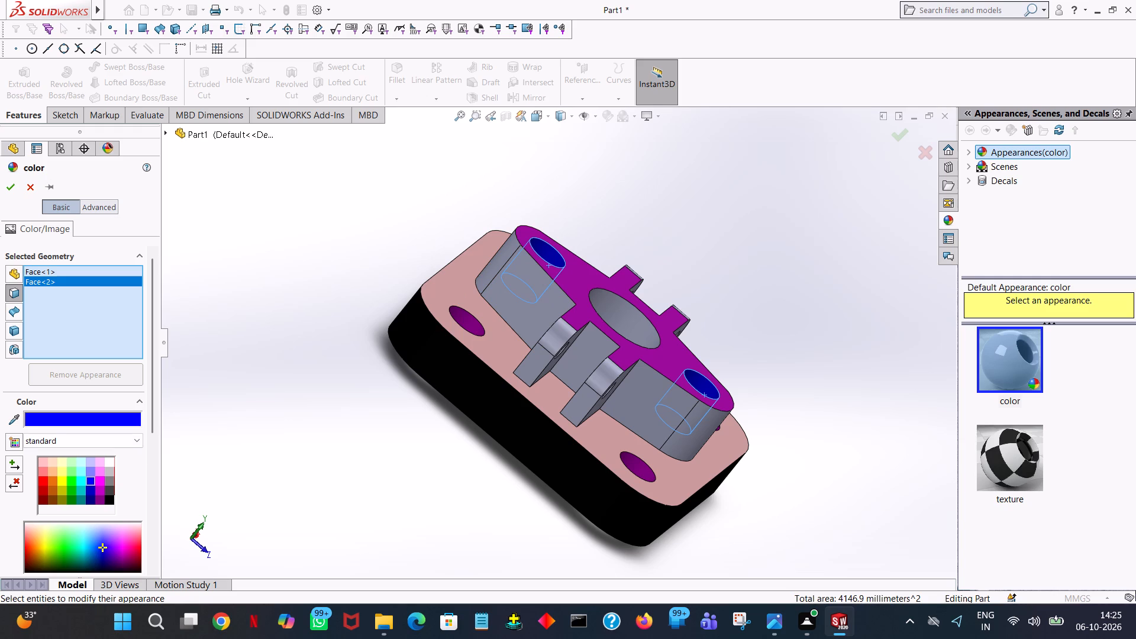
{"action": "left_click", "coordinate": [9, 185]}
{"action": "left_click", "coordinate": [322, 190]}
Colour the rounded end wall of the boss and its two adjoining angled side faces yellow from the standard swatches.
{"action": "middle_click_drag", "start_coordinate": [320, 216], "coordinate": [320, 249]}
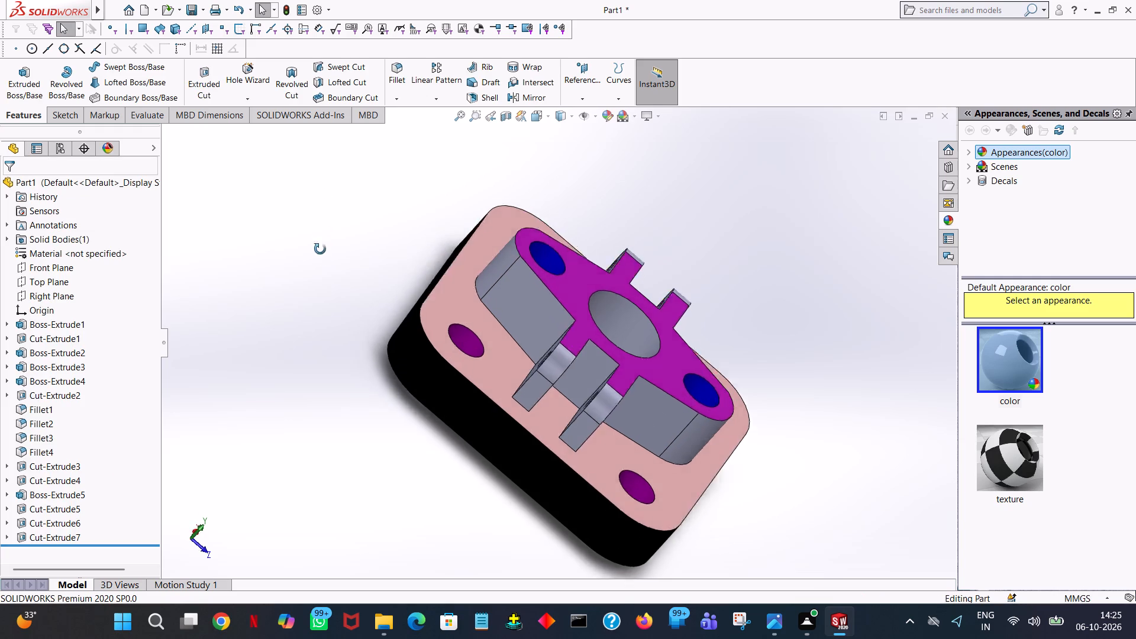
{"action": "middle_click_drag", "start_coordinate": [320, 249], "coordinate": [210, 364]}
{"action": "middle_click_drag", "start_coordinate": [208, 393], "coordinate": [258, 446]}
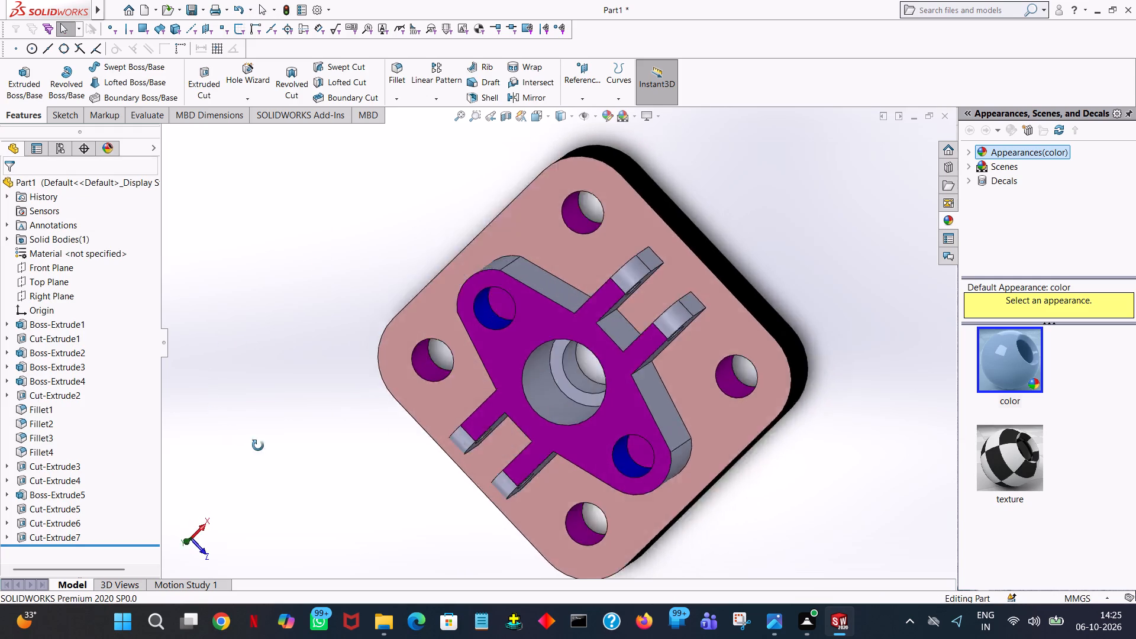
{"action": "middle_click_drag", "start_coordinate": [258, 446], "coordinate": [374, 367]}
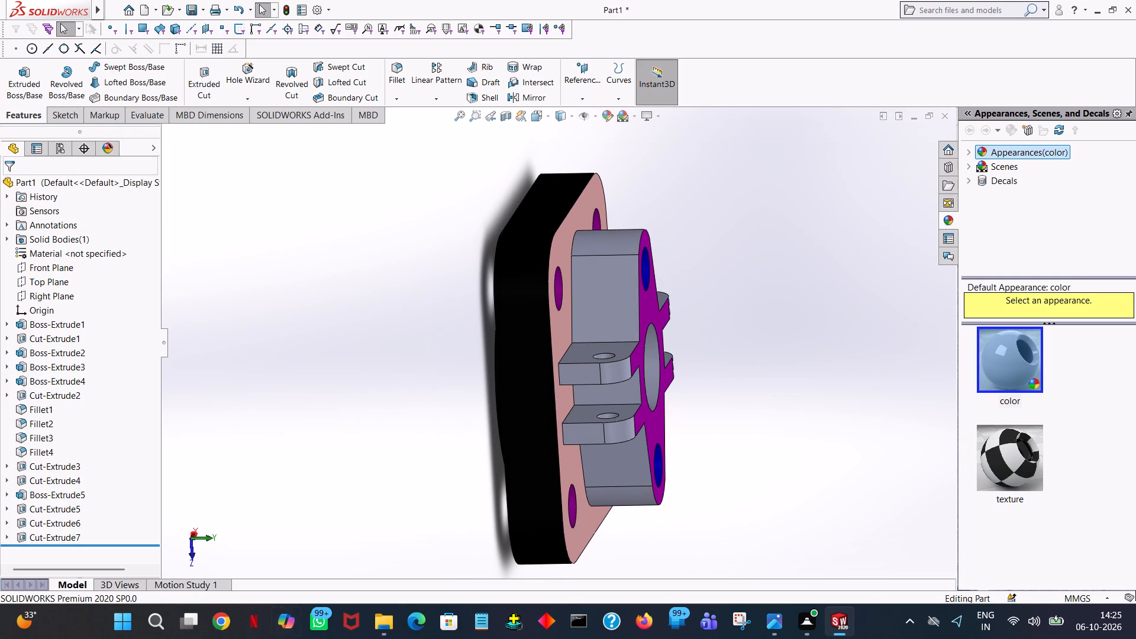
{"action": "middle_click_drag", "start_coordinate": [705, 502], "coordinate": [661, 321]}
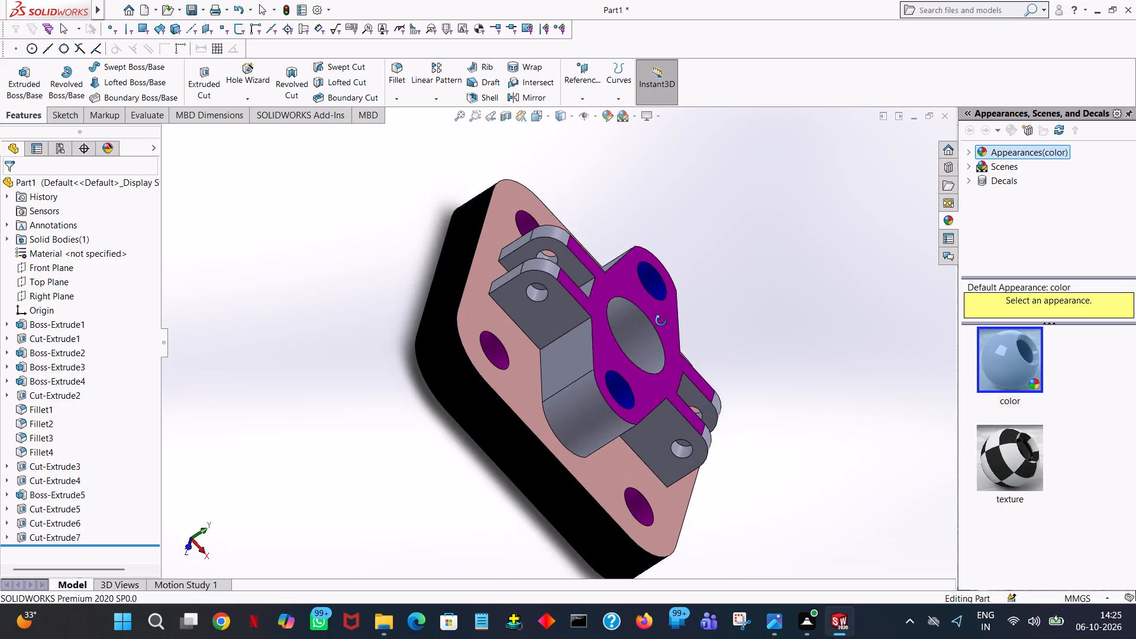
{"action": "middle_click_drag", "start_coordinate": [661, 321], "coordinate": [660, 315]}
{"action": "left_click", "coordinate": [576, 353]}
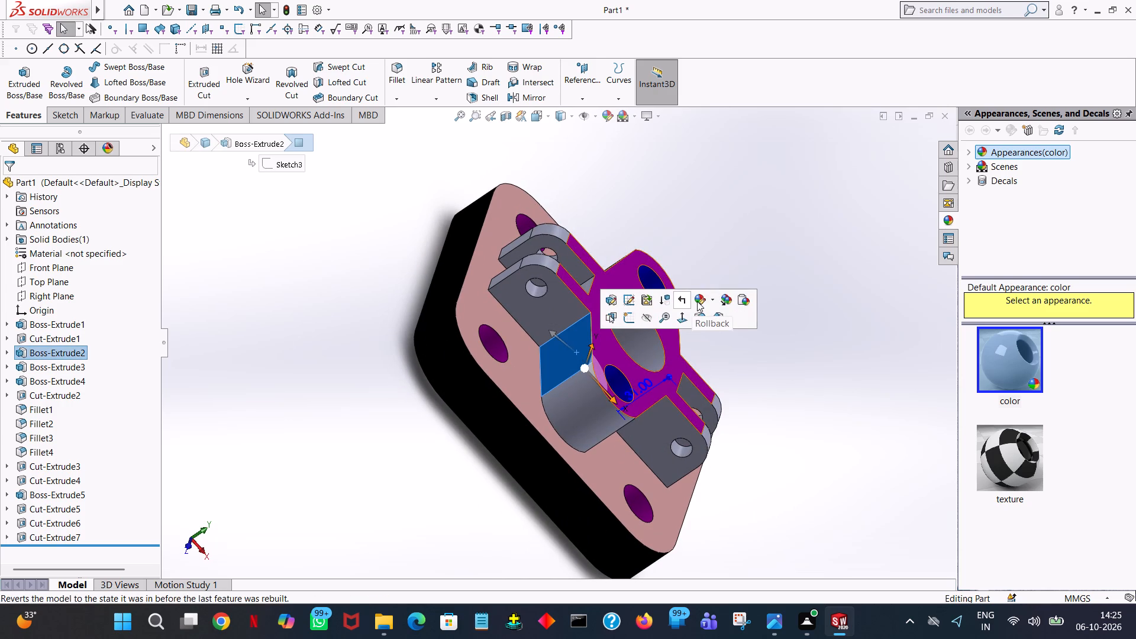
{"action": "left_click", "coordinate": [697, 301]}
{"action": "left_click", "coordinate": [704, 327]}
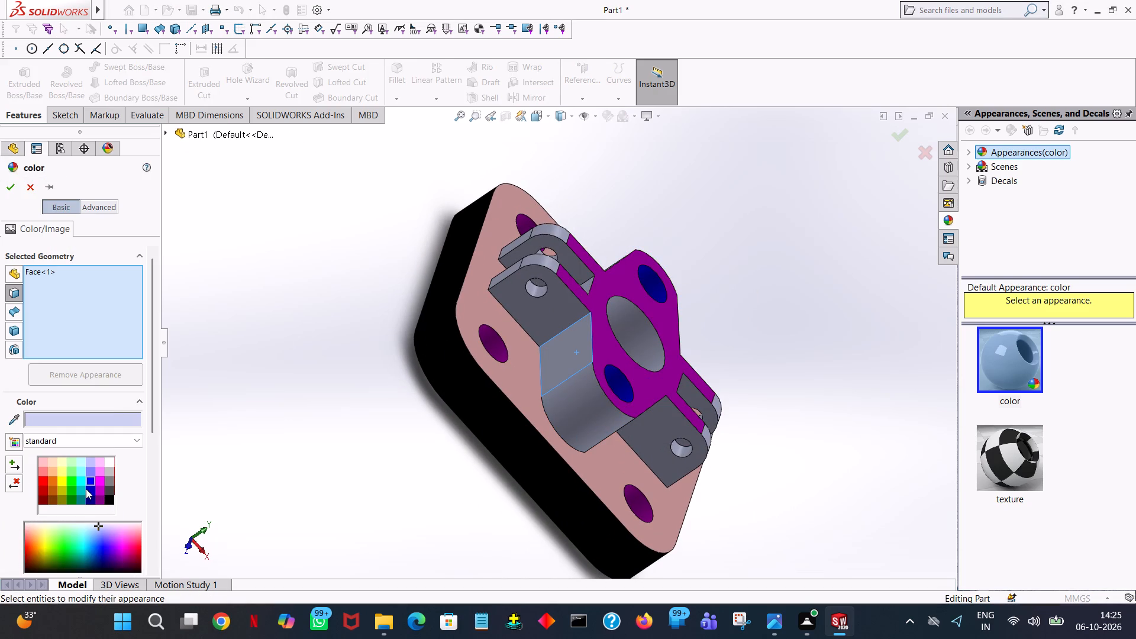
{"action": "left_click", "coordinate": [58, 480]}
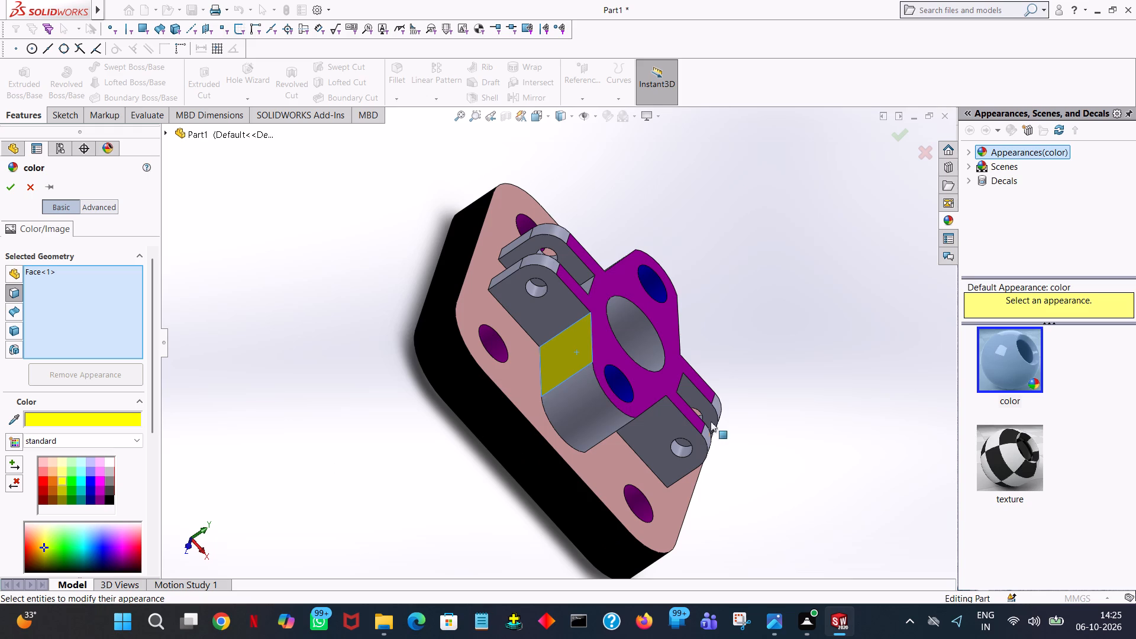
{"action": "middle_click_drag", "start_coordinate": [677, 389], "coordinate": [624, 324]}
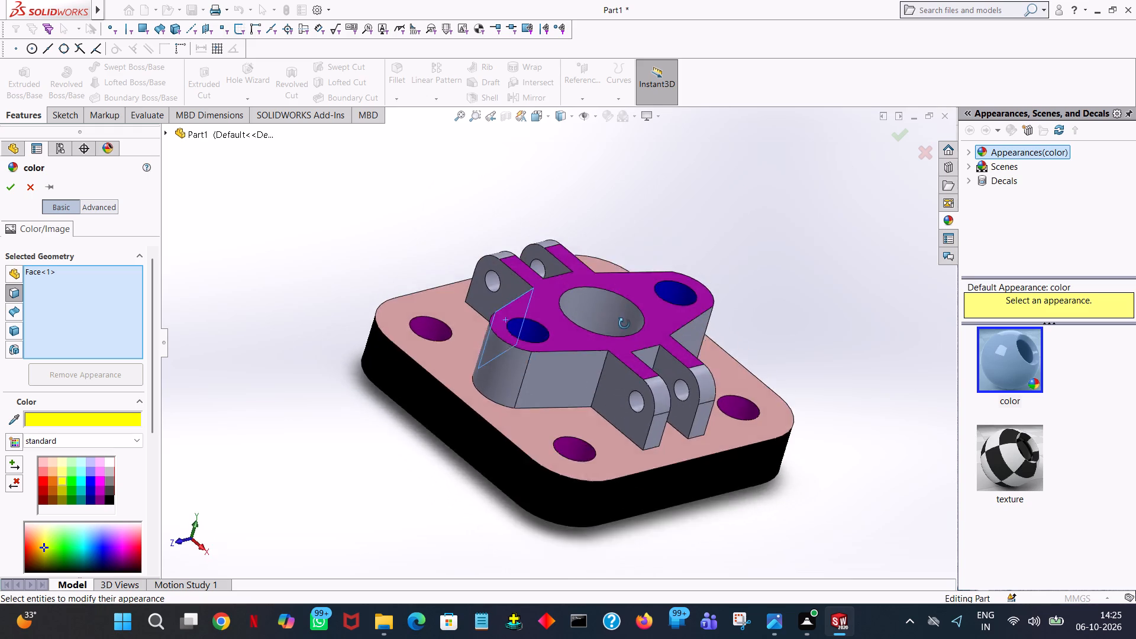
{"action": "middle_click_drag", "start_coordinate": [624, 324], "coordinate": [667, 318]}
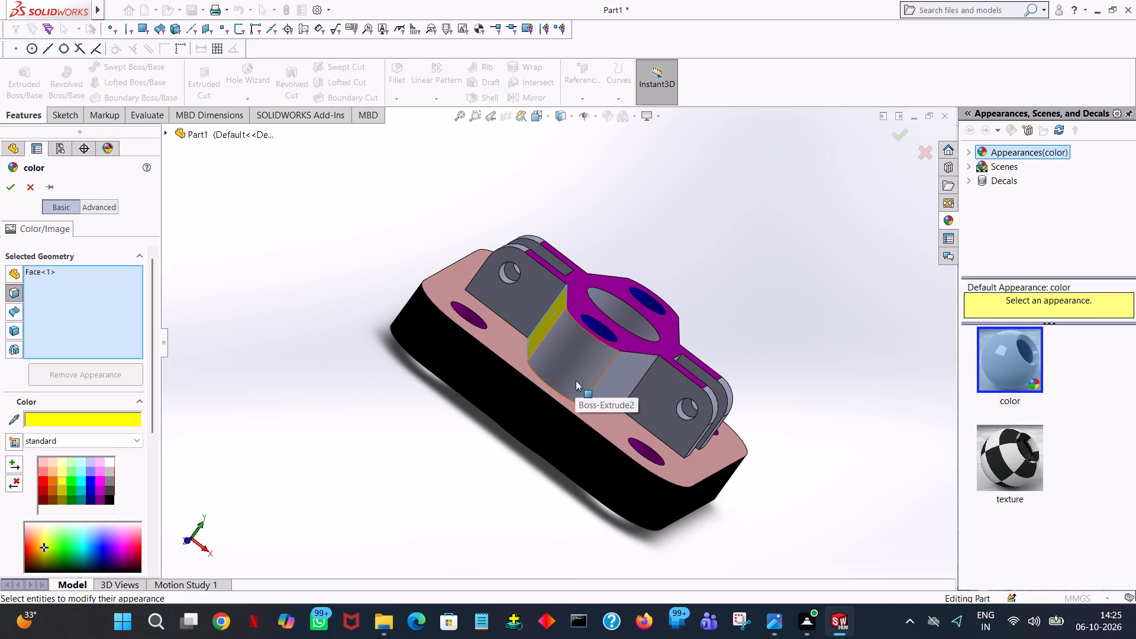
{"action": "left_click", "coordinate": [576, 380]}
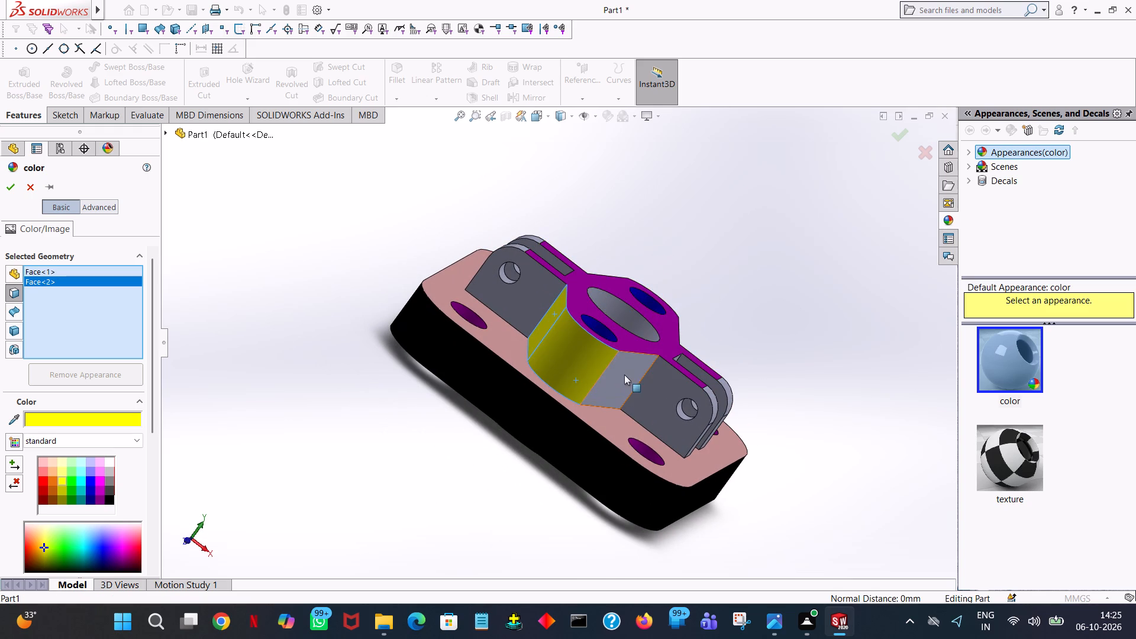
{"action": "left_click", "coordinate": [624, 375]}
Add the boss's opposite rounded end, its adjoining angled faces and both wall faces between the arms to the yellow colouring and apply it.
{"action": "middle_click_drag", "start_coordinate": [661, 377], "coordinate": [540, 408]}
{"action": "left_click", "coordinate": [635, 352]}
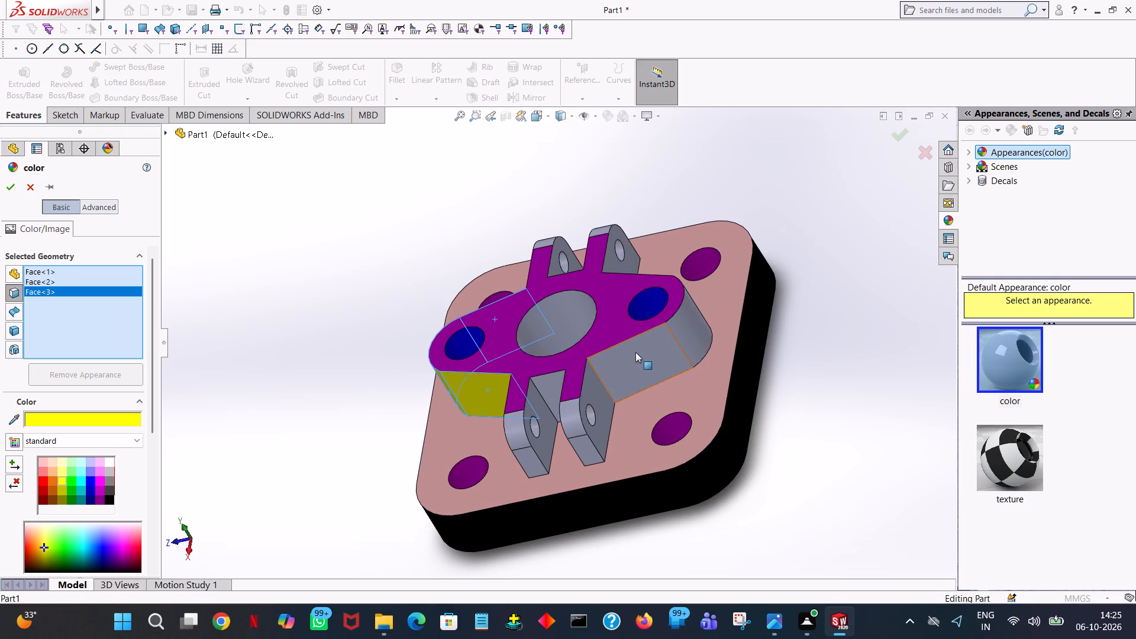
{"action": "left_click", "coordinate": [689, 343]}
{"action": "middle_click_drag", "start_coordinate": [695, 340], "coordinate": [684, 512]}
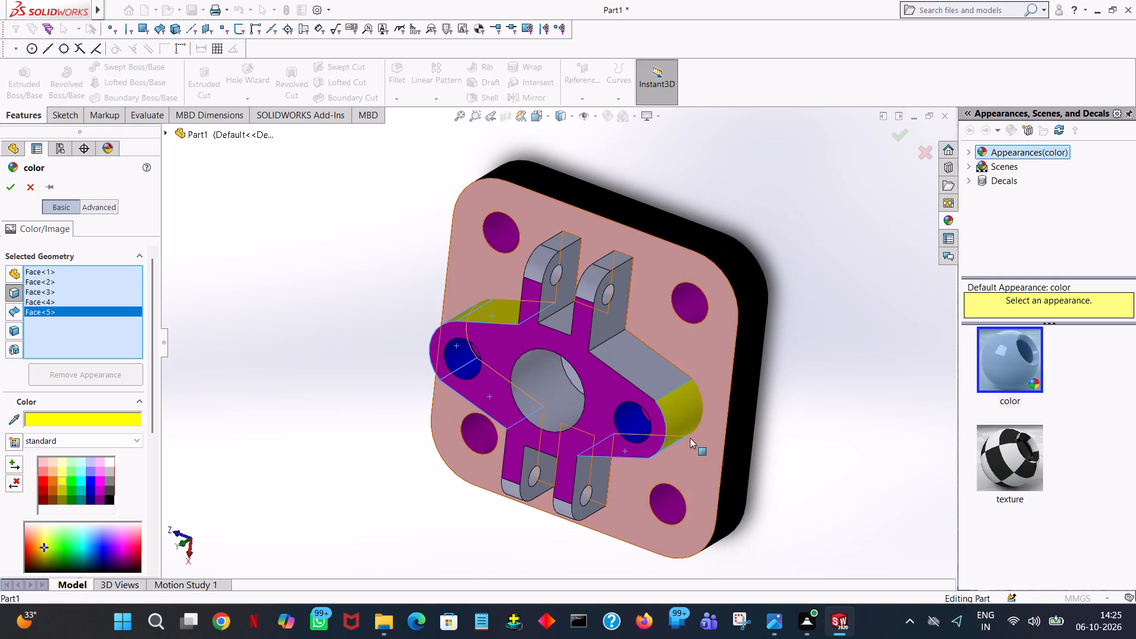
{"action": "left_click", "coordinate": [659, 360]}
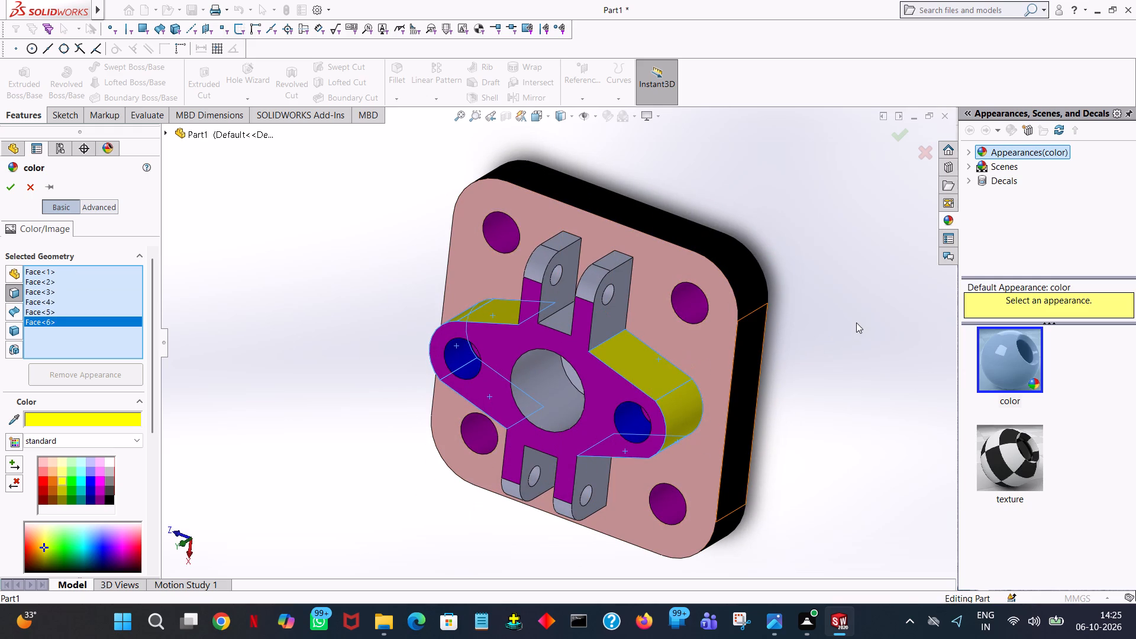
{"action": "middle_click_drag", "start_coordinate": [856, 322], "coordinate": [879, 125]}
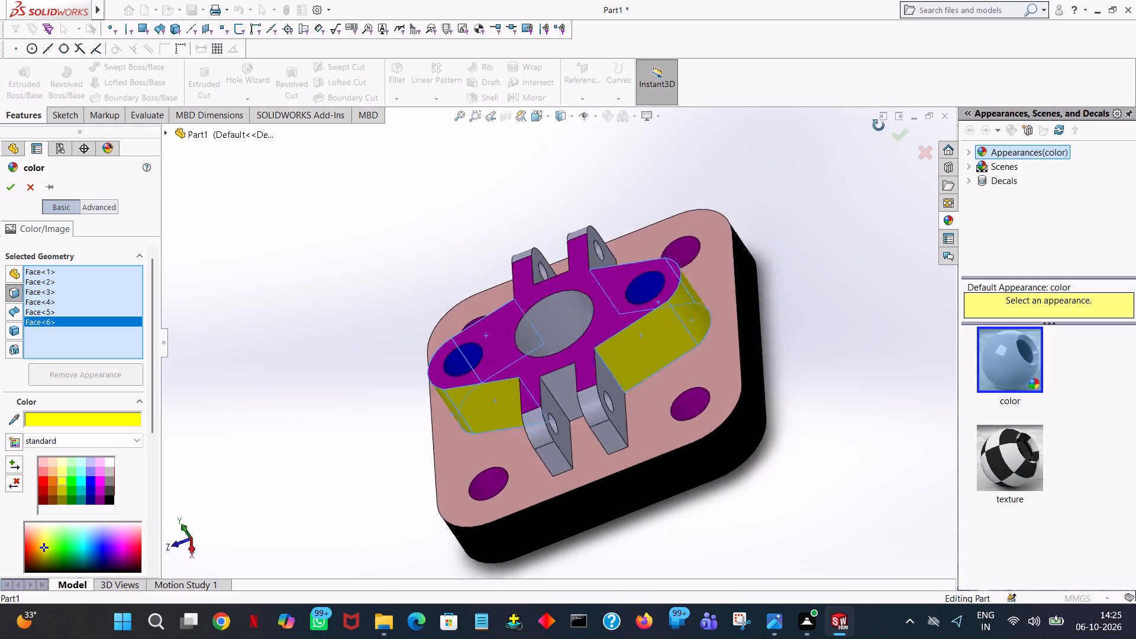
{"action": "middle_click_drag", "start_coordinate": [879, 125], "coordinate": [892, 162]}
{"action": "left_click", "coordinate": [604, 399]}
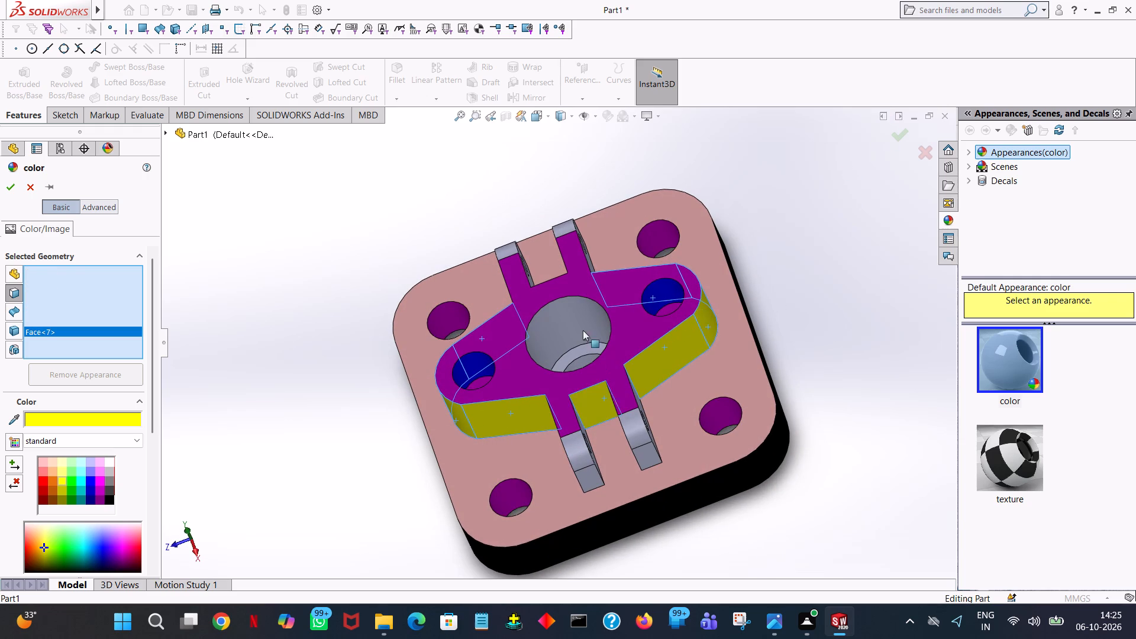
{"action": "middle_click_drag", "start_coordinate": [525, 157], "coordinate": [577, 357]}
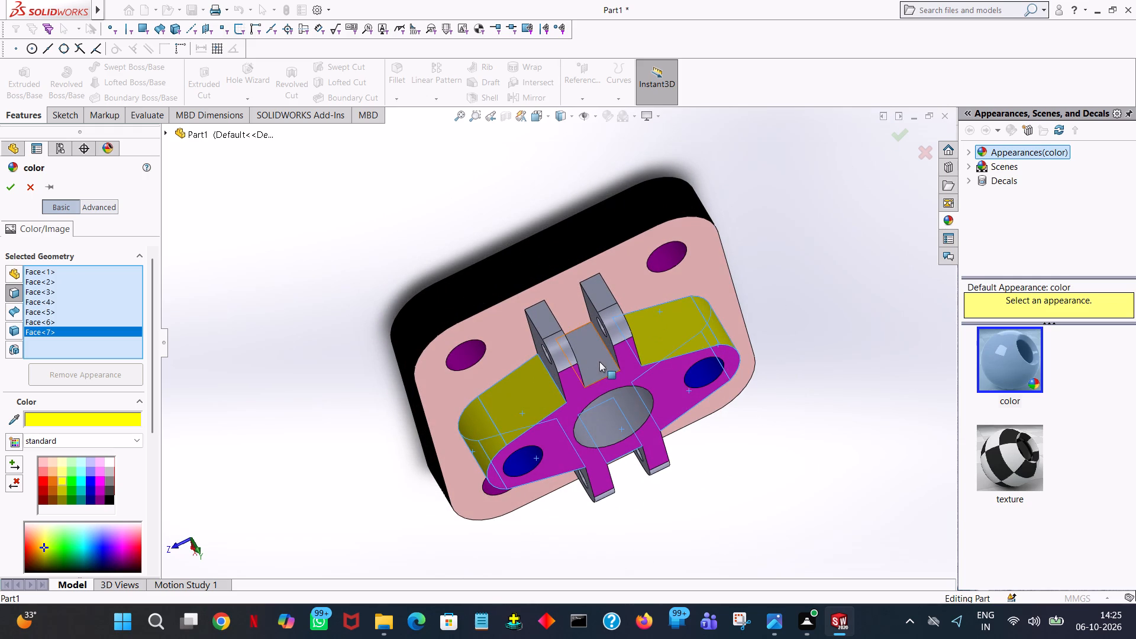
{"action": "left_click", "coordinate": [599, 362]}
{"action": "left_click", "coordinate": [7, 188]}
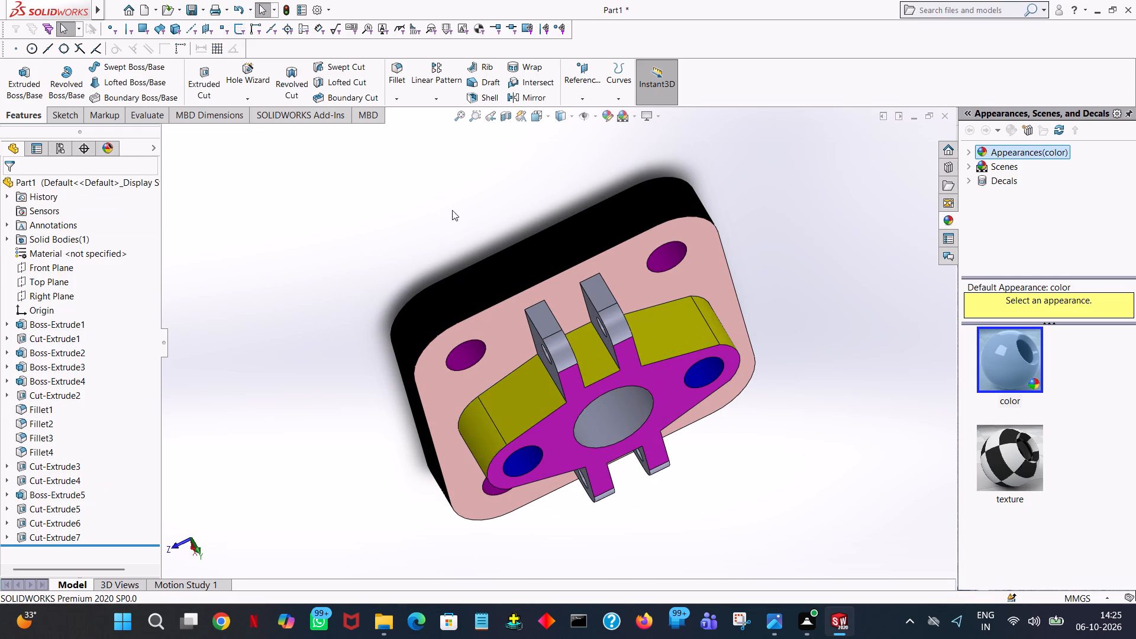
{"action": "left_click", "coordinate": [452, 210]}
Colour the outer side, end face and rounded edge of one side arm pale cyan from the standard swatches.
{"action": "middle_click_drag", "start_coordinate": [542, 275], "coordinate": [584, 82]}
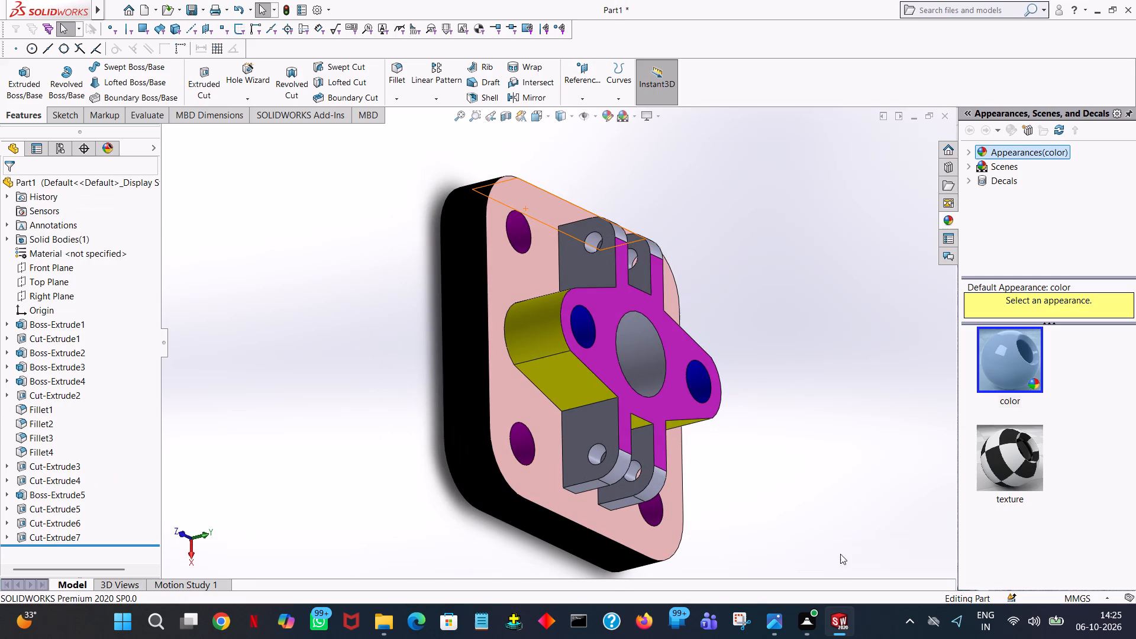
{"action": "middle_click_drag", "start_coordinate": [780, 512], "coordinate": [719, 278]}
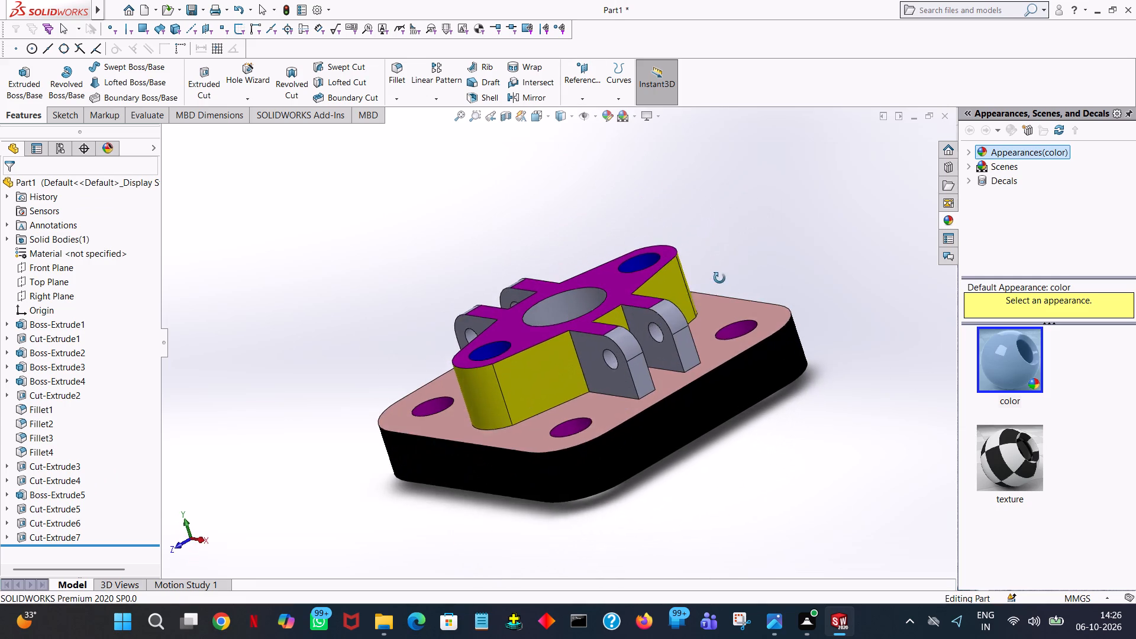
{"action": "middle_click_drag", "start_coordinate": [719, 278], "coordinate": [721, 275]}
{"action": "left_click", "coordinate": [592, 346]}
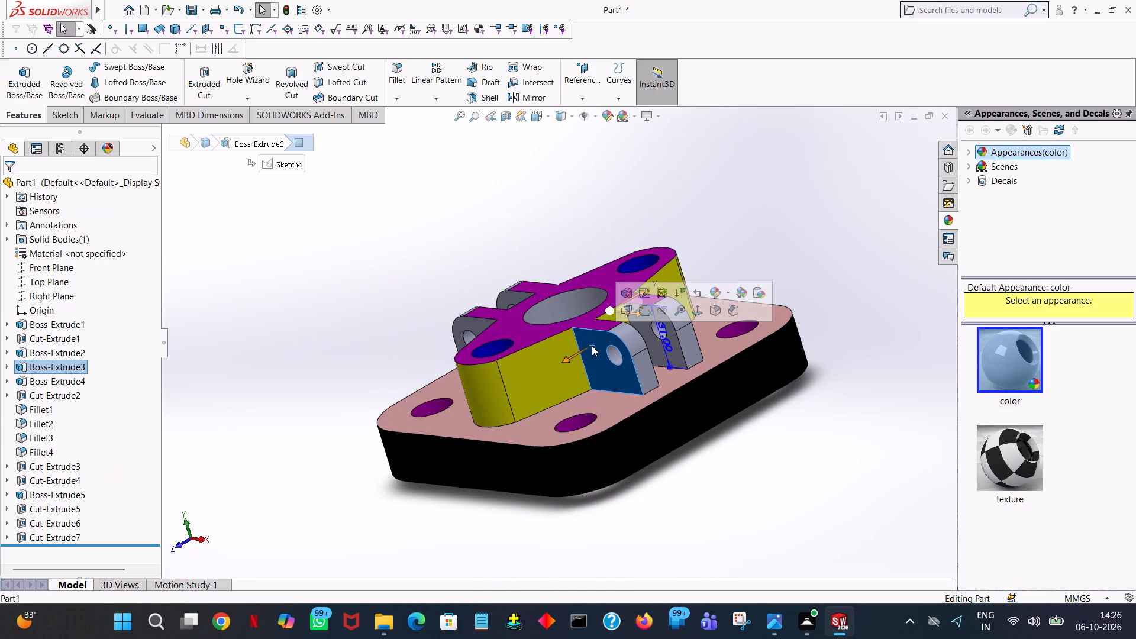
{"action": "left_click", "coordinate": [717, 290]}
{"action": "left_click", "coordinate": [723, 318]}
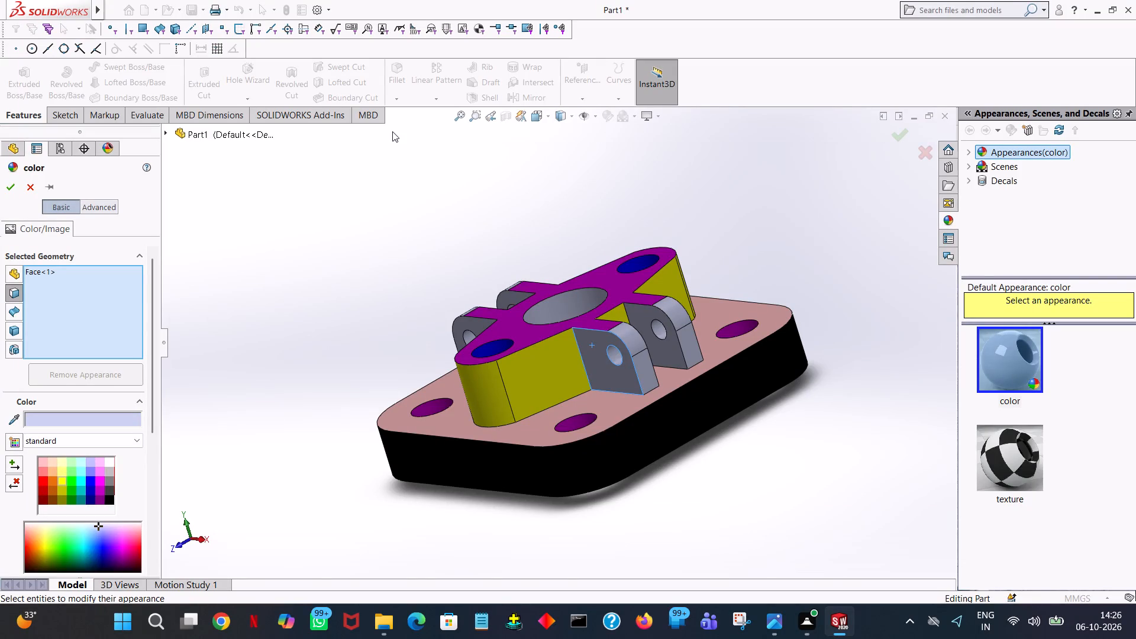
{"action": "middle_click_drag", "start_coordinate": [548, 198], "coordinate": [552, 253]}
{"action": "middle_click_drag", "start_coordinate": [552, 253], "coordinate": [557, 283]}
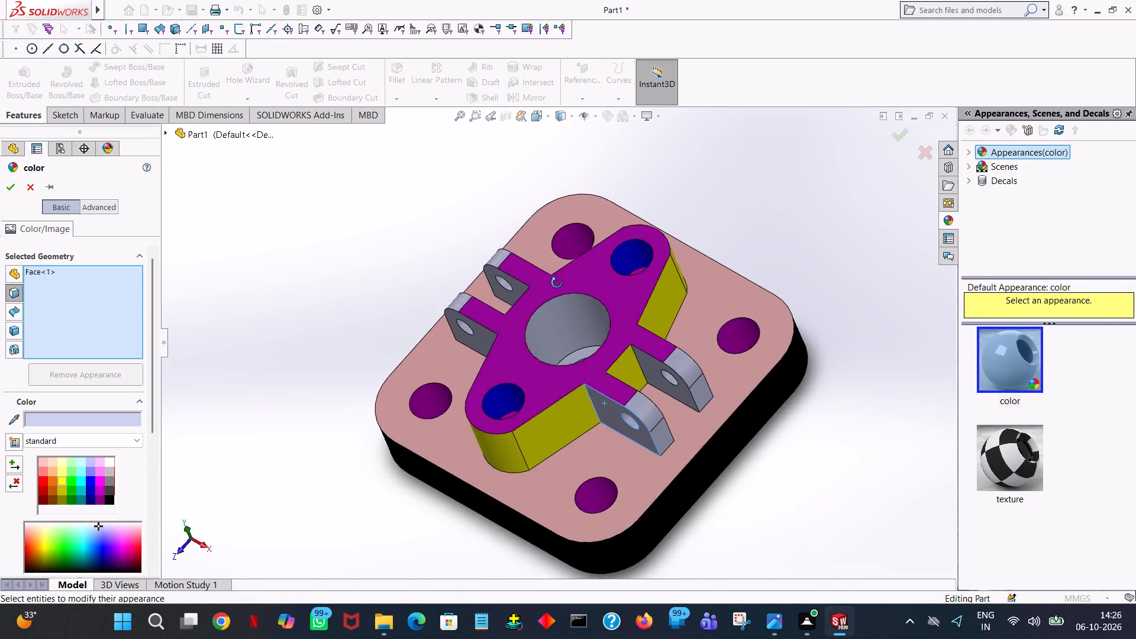
{"action": "middle_click_drag", "start_coordinate": [557, 283], "coordinate": [582, 329]}
{"action": "middle_click_drag", "start_coordinate": [582, 330], "coordinate": [582, 362]}
{"action": "middle_click_drag", "start_coordinate": [582, 363], "coordinate": [594, 336]}
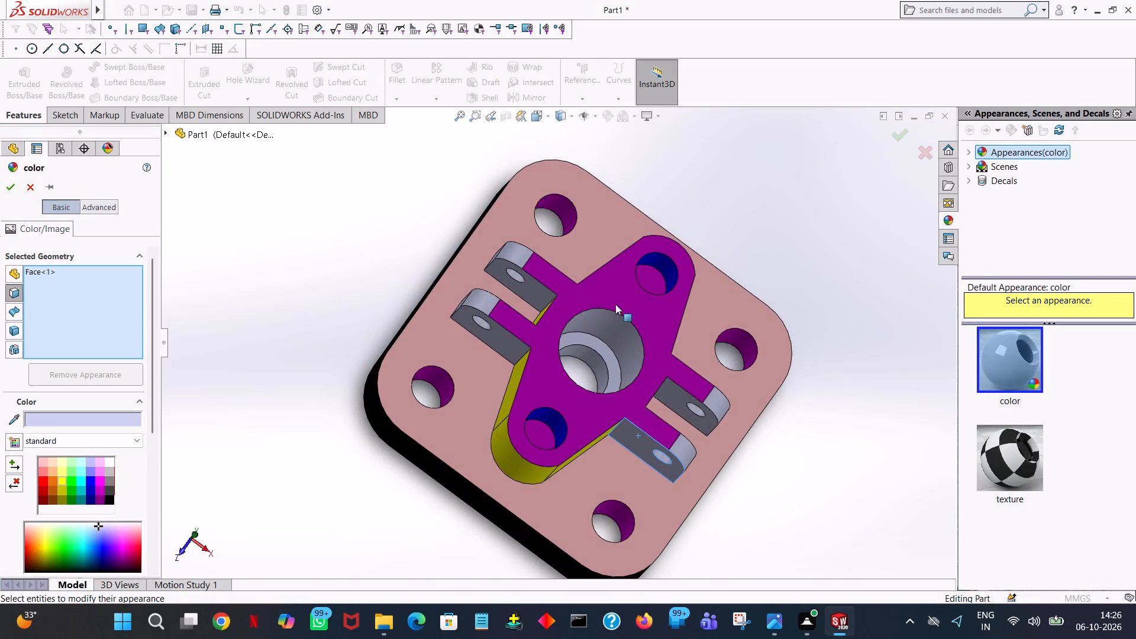
{"action": "middle_click_drag", "start_coordinate": [633, 296], "coordinate": [599, 125]}
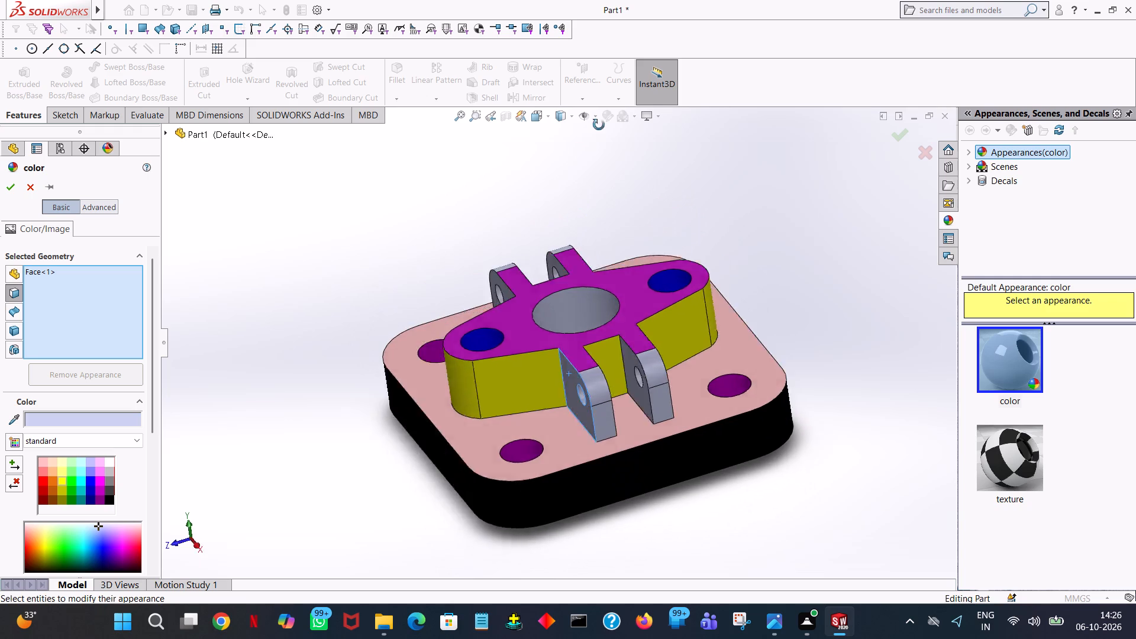
{"action": "middle_click_drag", "start_coordinate": [599, 125], "coordinate": [637, 97]}
{"action": "left_click", "coordinate": [625, 368]}
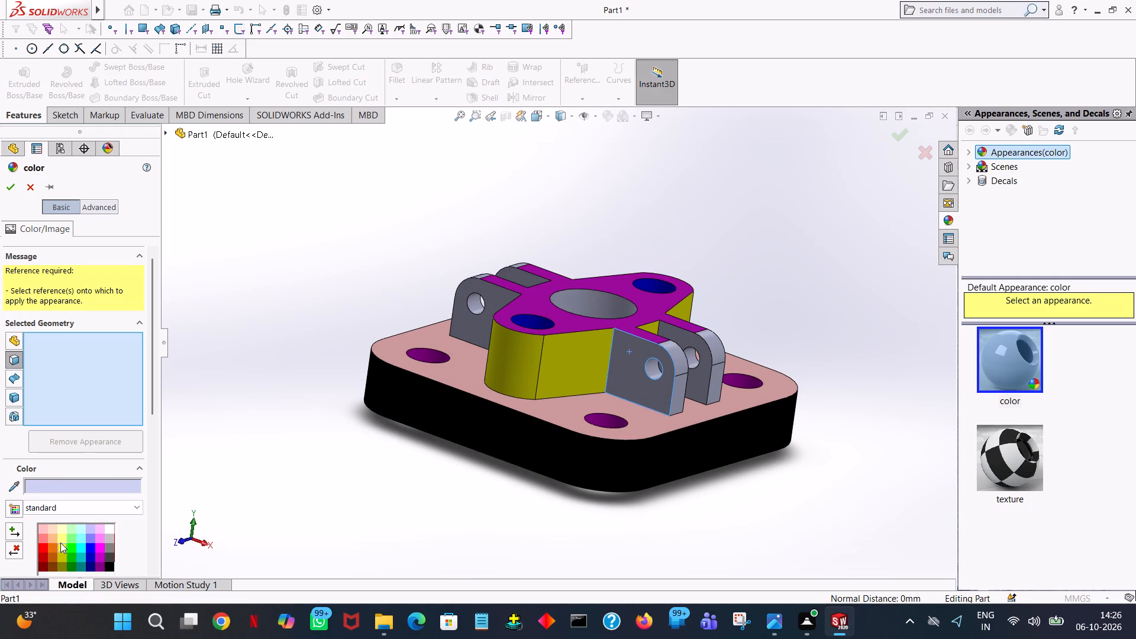
{"action": "left_click", "coordinate": [60, 543]}
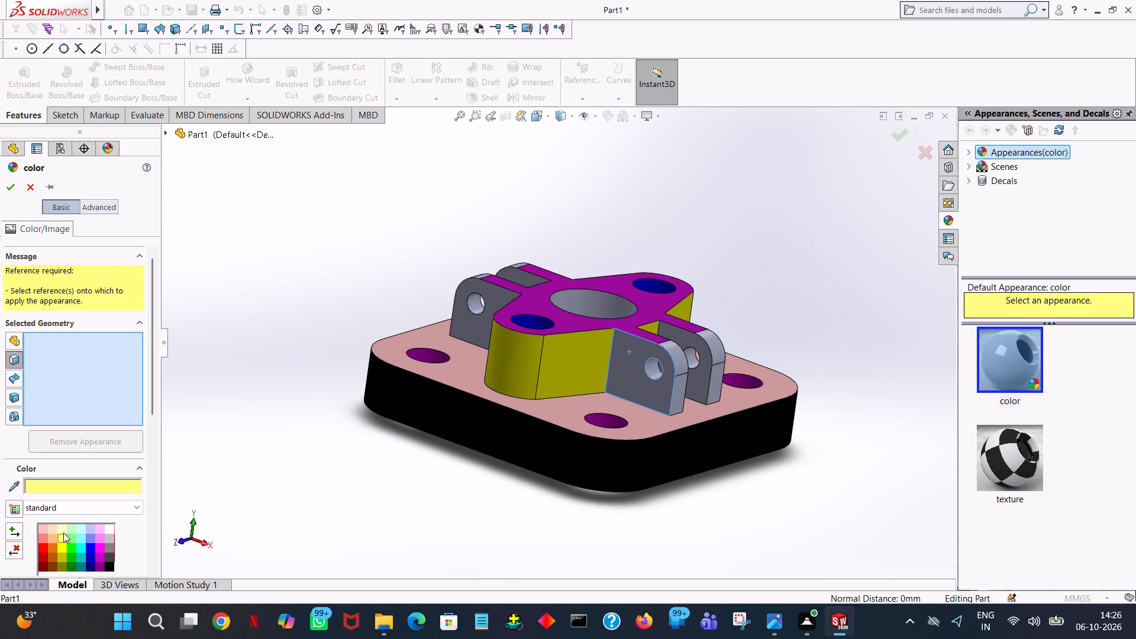
{"action": "left_click", "coordinate": [64, 531]}
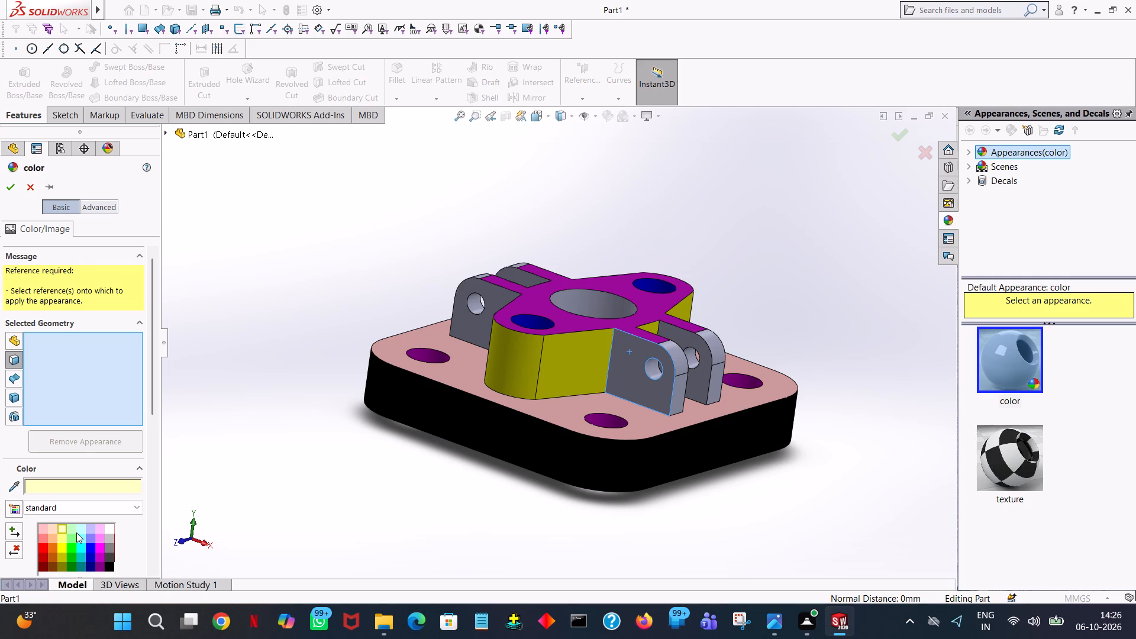
{"action": "left_click", "coordinate": [76, 532]}
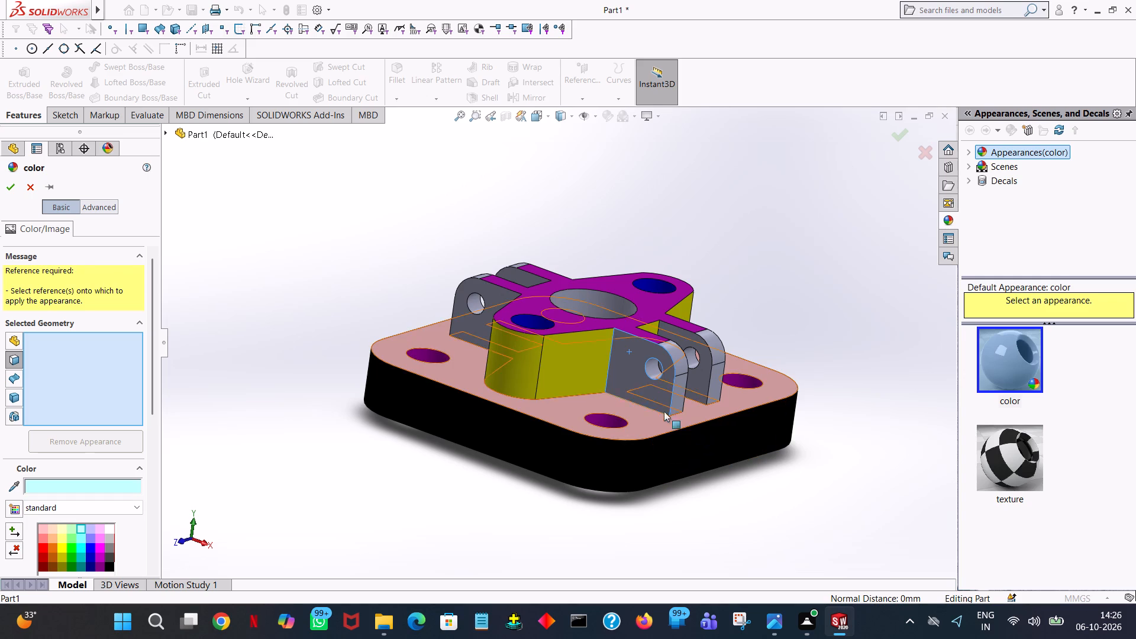
{"action": "left_click", "coordinate": [634, 383]}
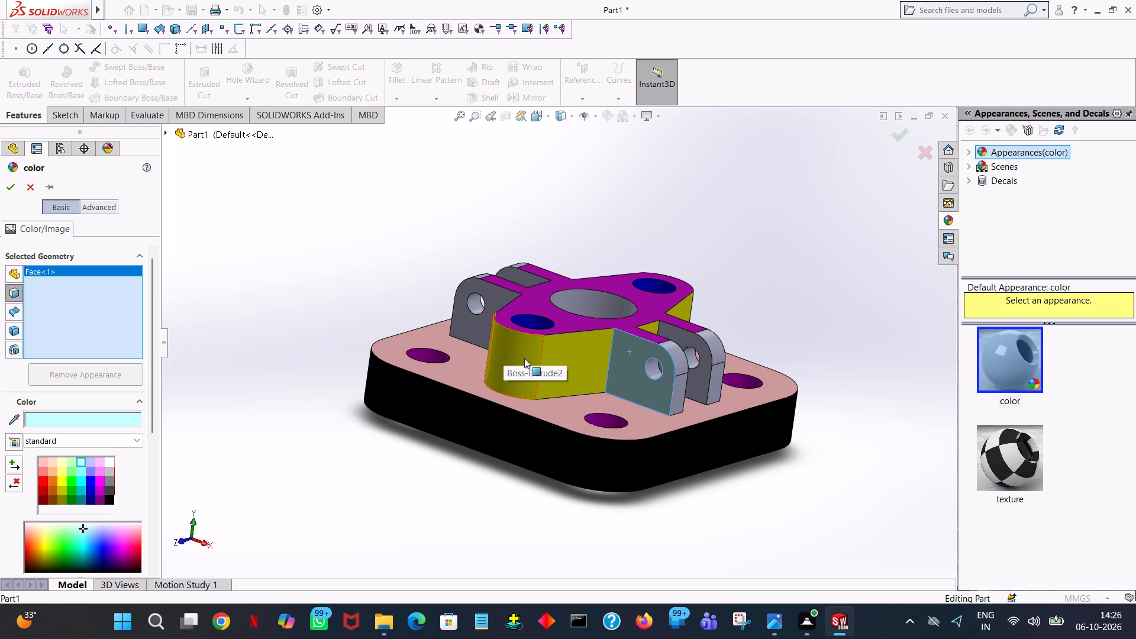
{"action": "left_click", "coordinate": [683, 392]}
{"action": "middle_click_drag", "start_coordinate": [694, 391], "coordinate": [663, 391]}
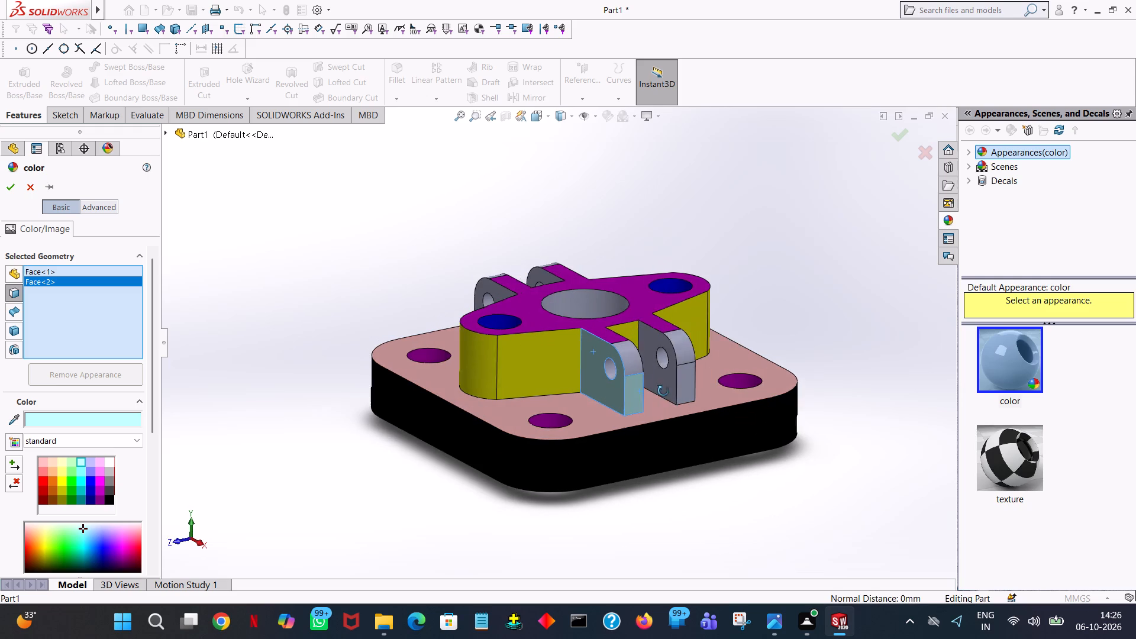
{"action": "middle_click_drag", "start_coordinate": [663, 391], "coordinate": [663, 391]}
{"action": "left_click", "coordinate": [625, 362]}
Add the neighbouring arm's rounded edge, end and both side faces, plus the first arm's inner side face, to the pale cyan colouring.
{"action": "left_click", "coordinate": [672, 347]}
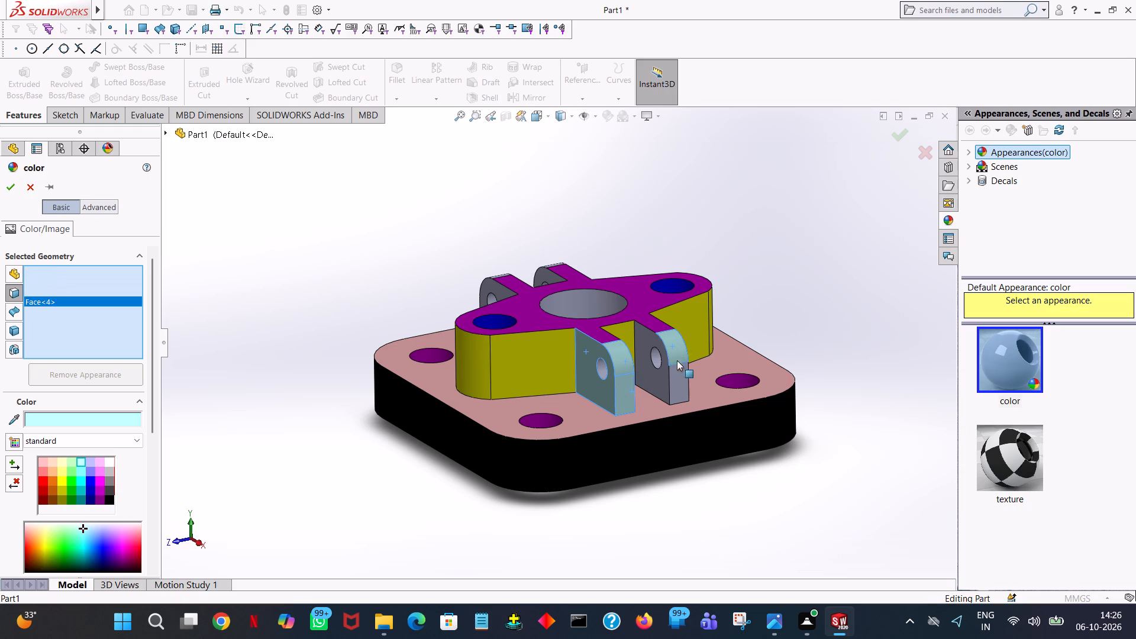
{"action": "left_click", "coordinate": [677, 376]}
{"action": "left_click", "coordinate": [657, 379]}
{"action": "middle_click_drag", "start_coordinate": [657, 379], "coordinate": [611, 423]}
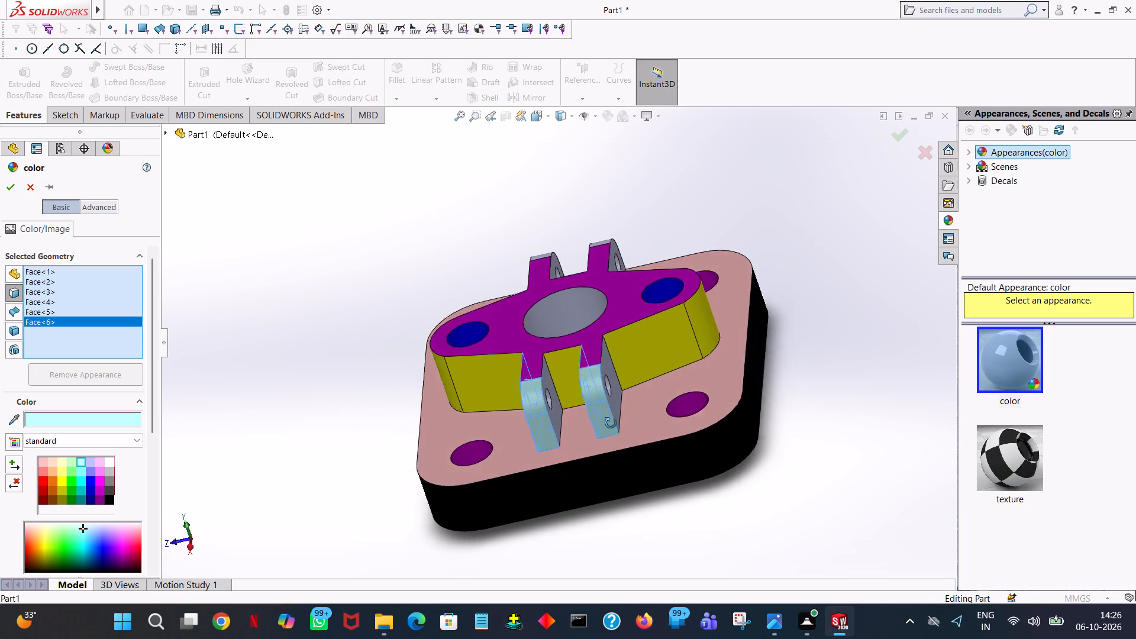
{"action": "middle_click_drag", "start_coordinate": [611, 423], "coordinate": [607, 426]}
{"action": "left_click", "coordinate": [539, 383]}
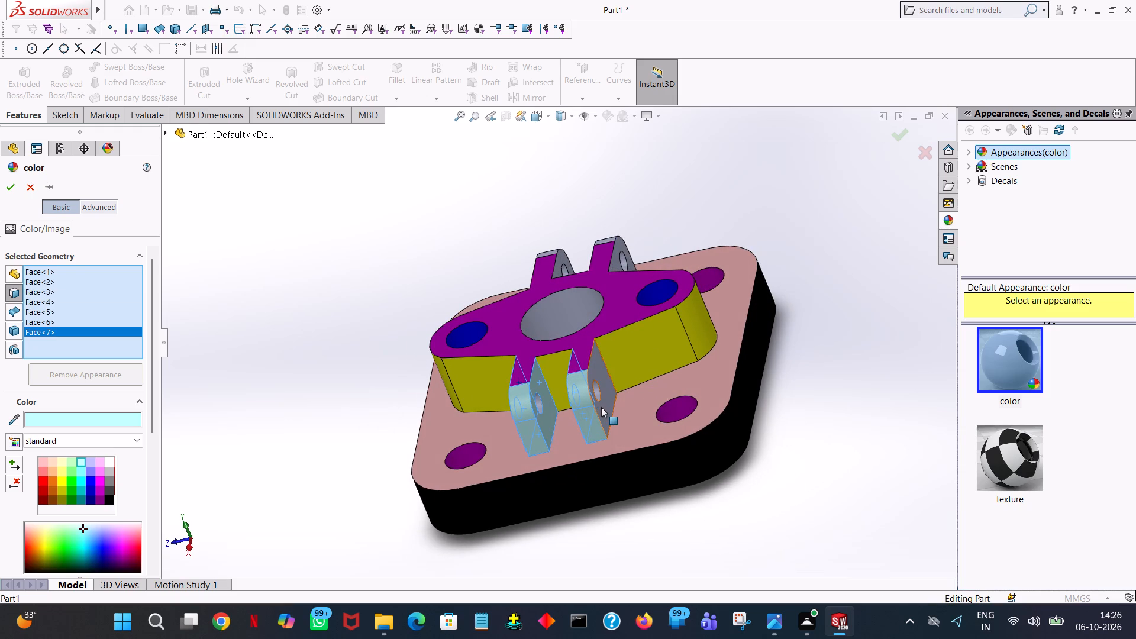
{"action": "left_click", "coordinate": [601, 407]}
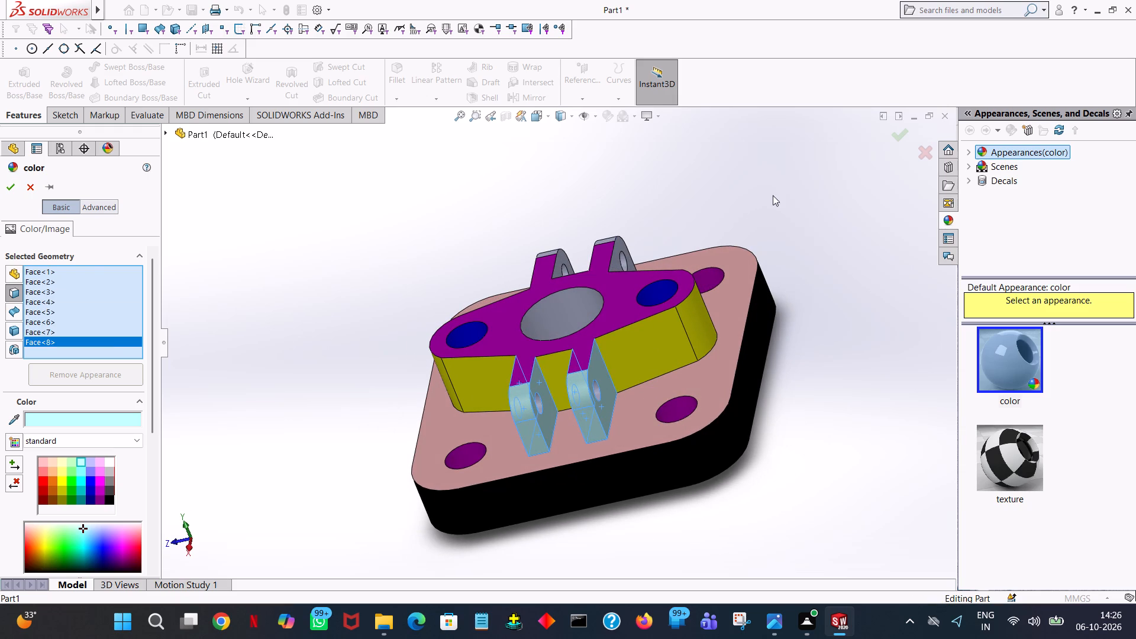
Add one arm on the boss's opposite side, covering both sides, rounded edge and end, plus its neighbour's inner side face, to the pale cyan colouring.
{"action": "middle_click_drag", "start_coordinate": [624, 250], "coordinate": [750, 377]}
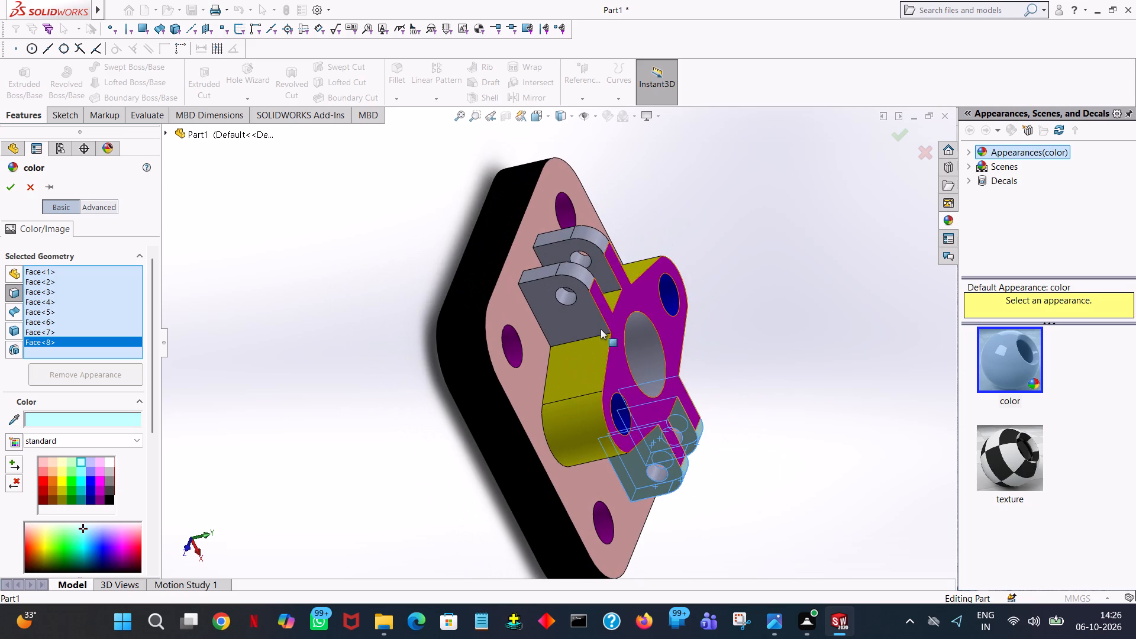
{"action": "left_click", "coordinate": [591, 327]}
{"action": "left_click", "coordinate": [577, 264]}
{"action": "left_click", "coordinate": [543, 266]}
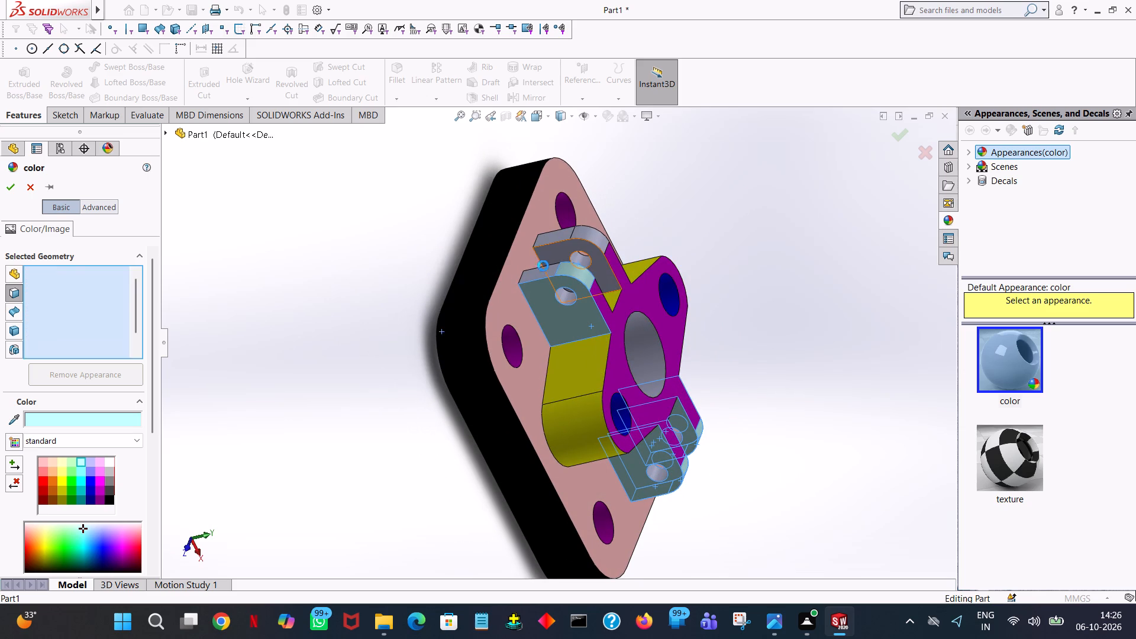
{"action": "middle_click_drag", "start_coordinate": [580, 305], "coordinate": [572, 414]}
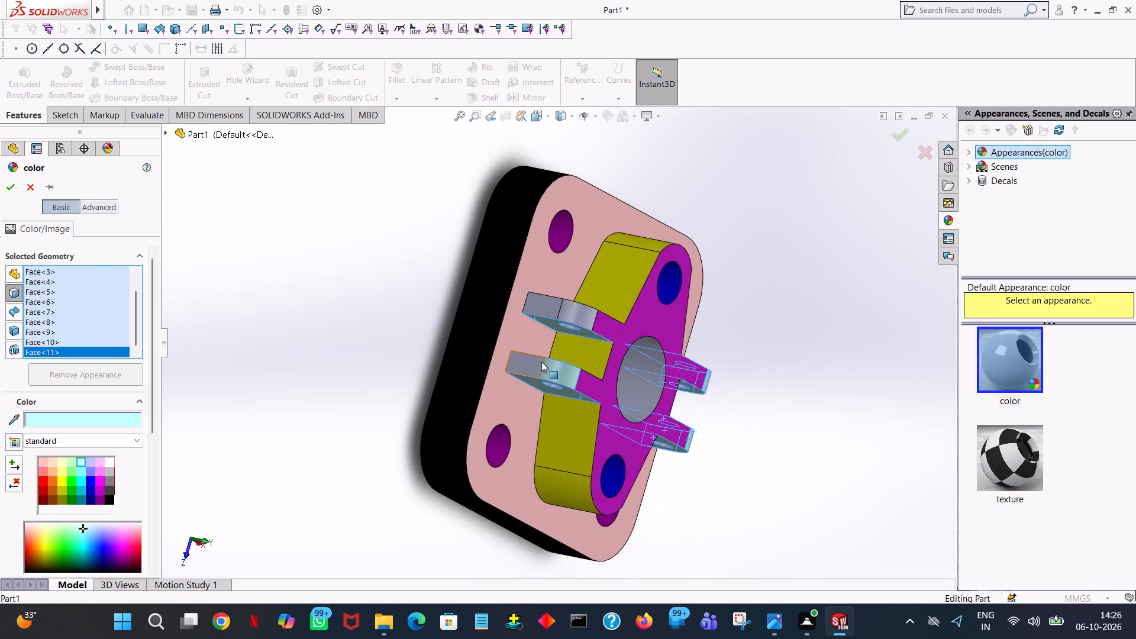
{"action": "left_click", "coordinate": [541, 362]}
{"action": "middle_click_drag", "start_coordinate": [551, 370], "coordinate": [556, 457]}
{"action": "left_click", "coordinate": [554, 417]}
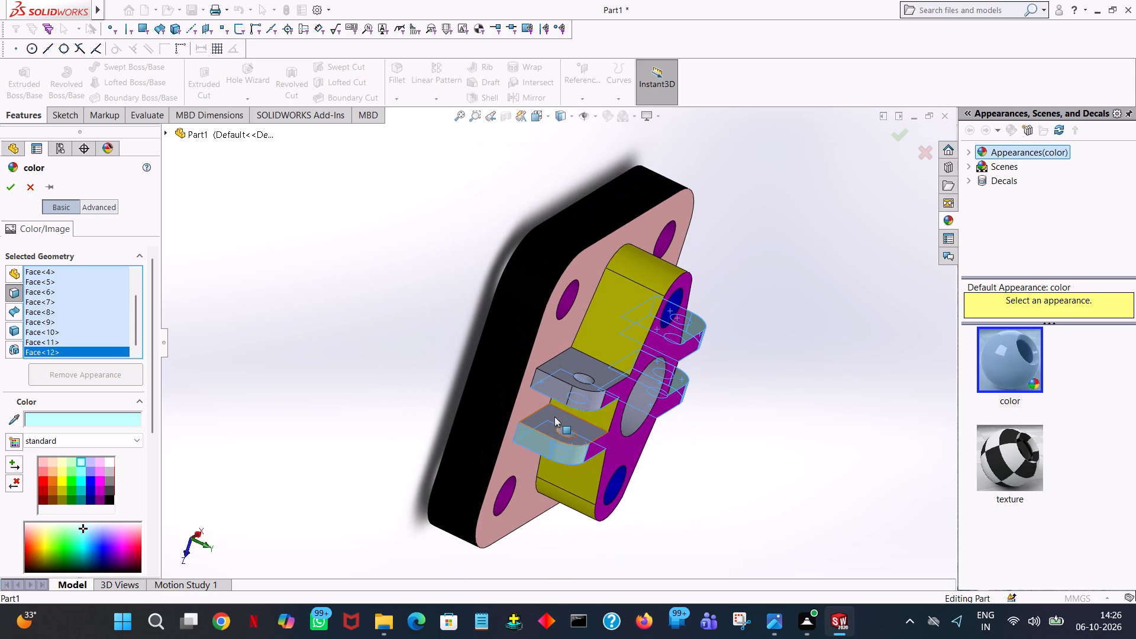
Add the last arm's rounded edge, end and outer side face to the pale cyan colouring and apply it.
{"action": "middle_click_drag", "start_coordinate": [598, 417], "coordinate": [590, 295]}
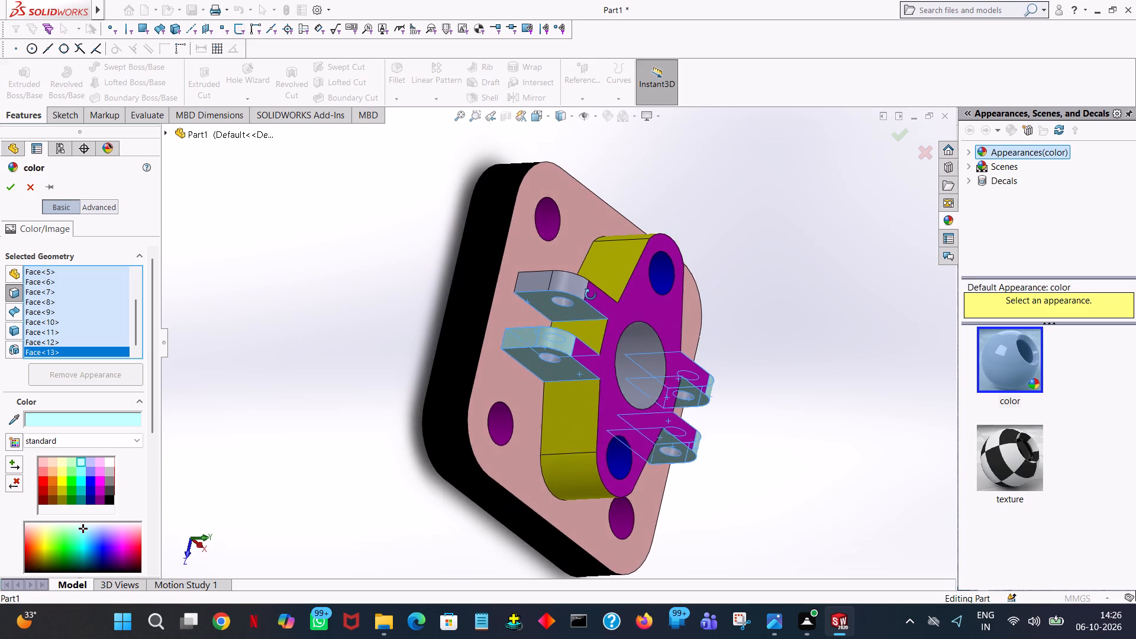
{"action": "middle_click_drag", "start_coordinate": [590, 295], "coordinate": [593, 295]}
{"action": "left_click", "coordinate": [577, 292]}
{"action": "left_click", "coordinate": [534, 285]}
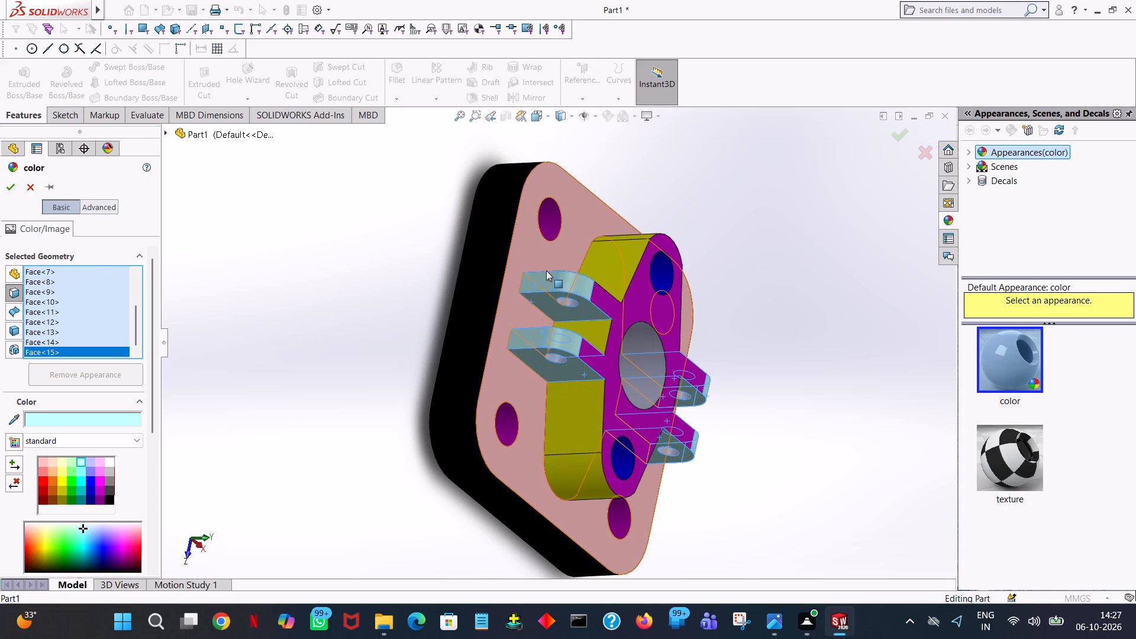
{"action": "middle_click_drag", "start_coordinate": [548, 270], "coordinate": [551, 437]}
{"action": "left_click", "coordinate": [559, 402]}
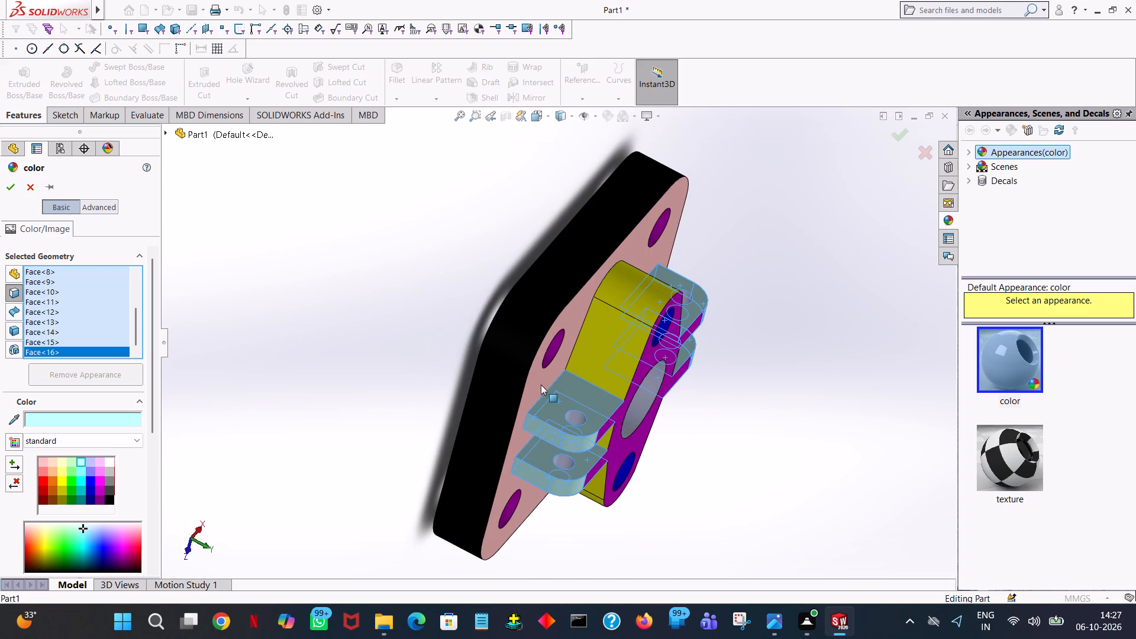
{"action": "left_click", "coordinate": [14, 191]}
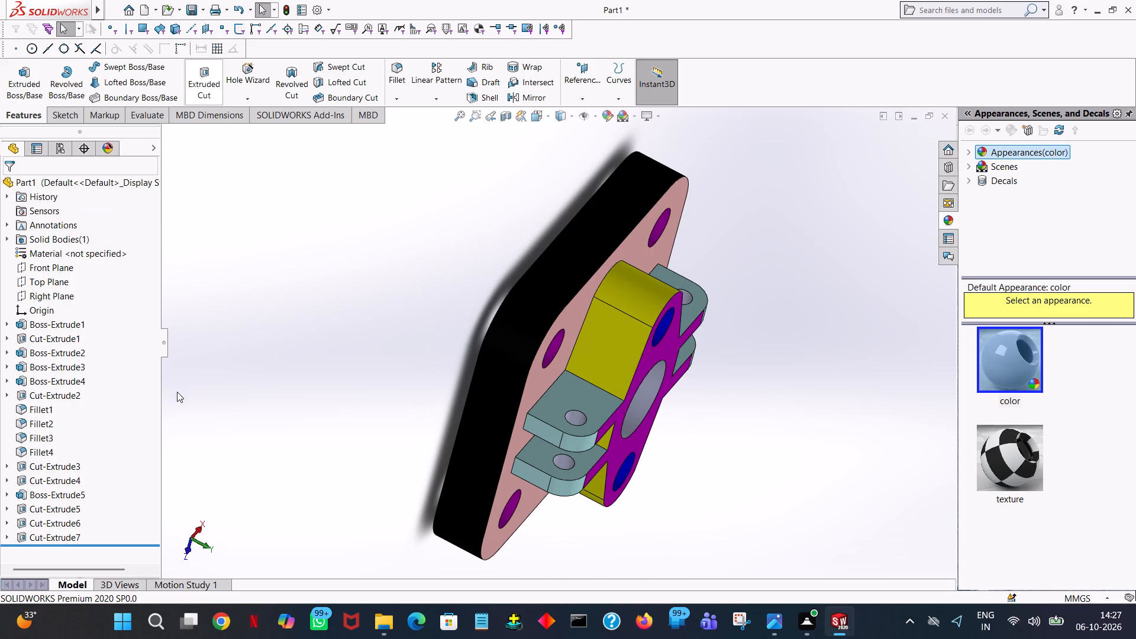
Colour the inner faces of the pin holes in all four arms dark orange from the standard swatches and apply it.
{"action": "middle_click_drag", "start_coordinate": [643, 460], "coordinate": [573, 185]}
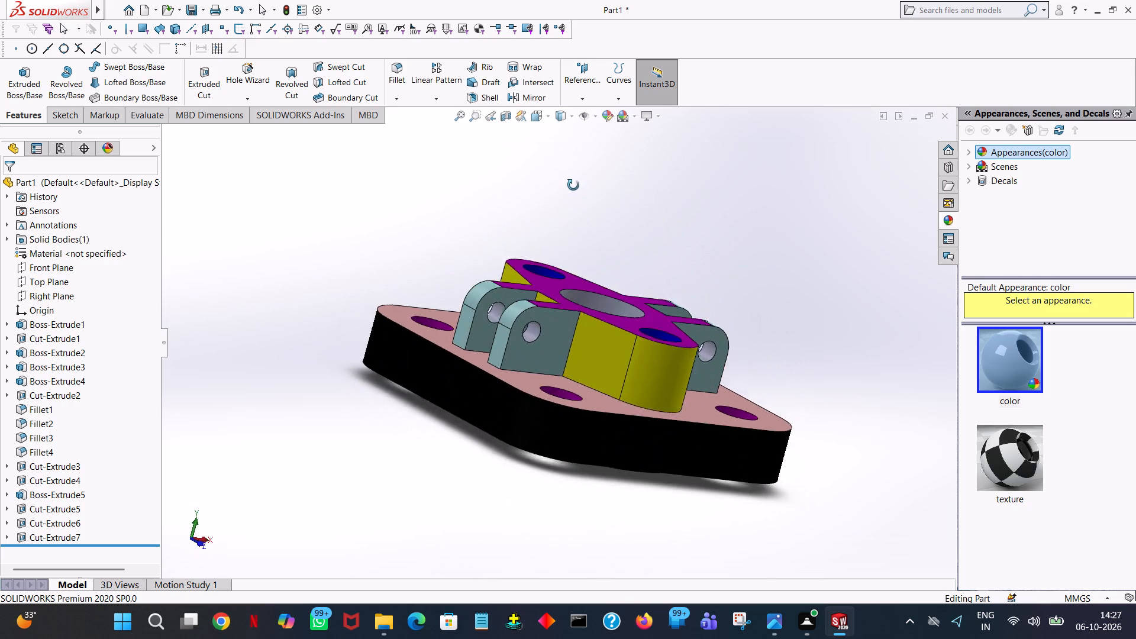
{"action": "middle_click_drag", "start_coordinate": [573, 185], "coordinate": [510, 235]}
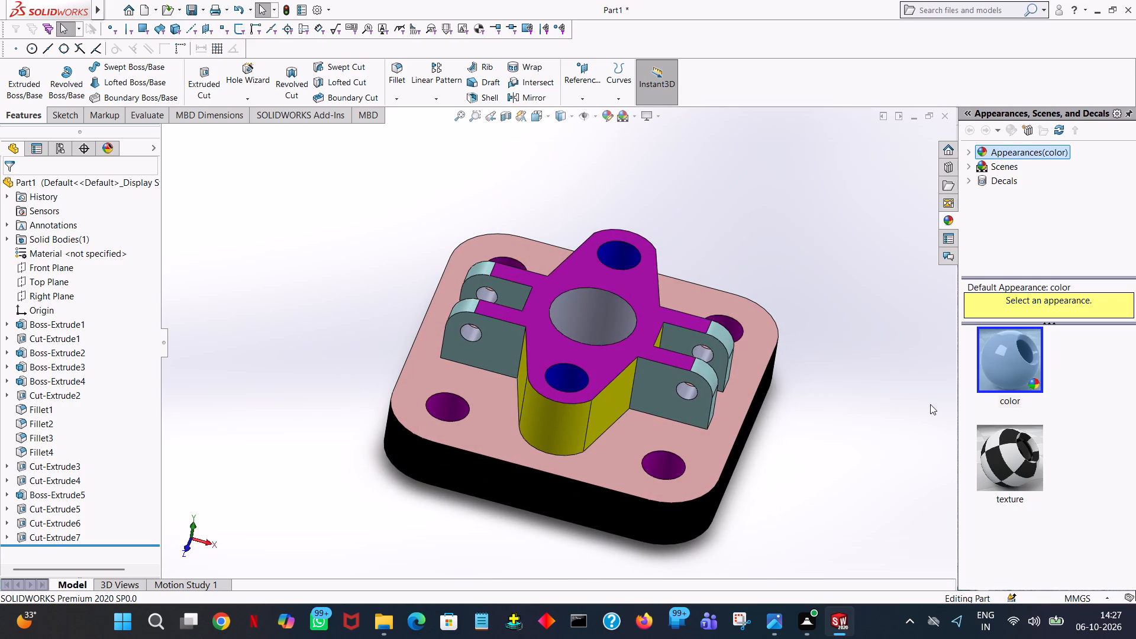
{"action": "left_click", "coordinate": [690, 391]}
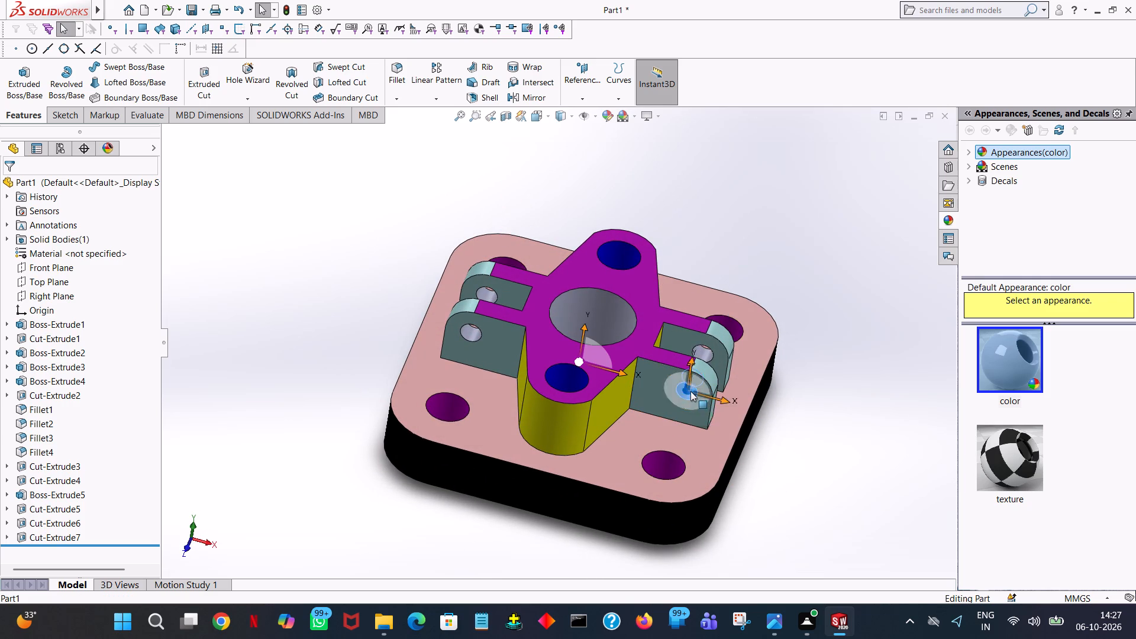
{"action": "left_click", "coordinate": [812, 341]}
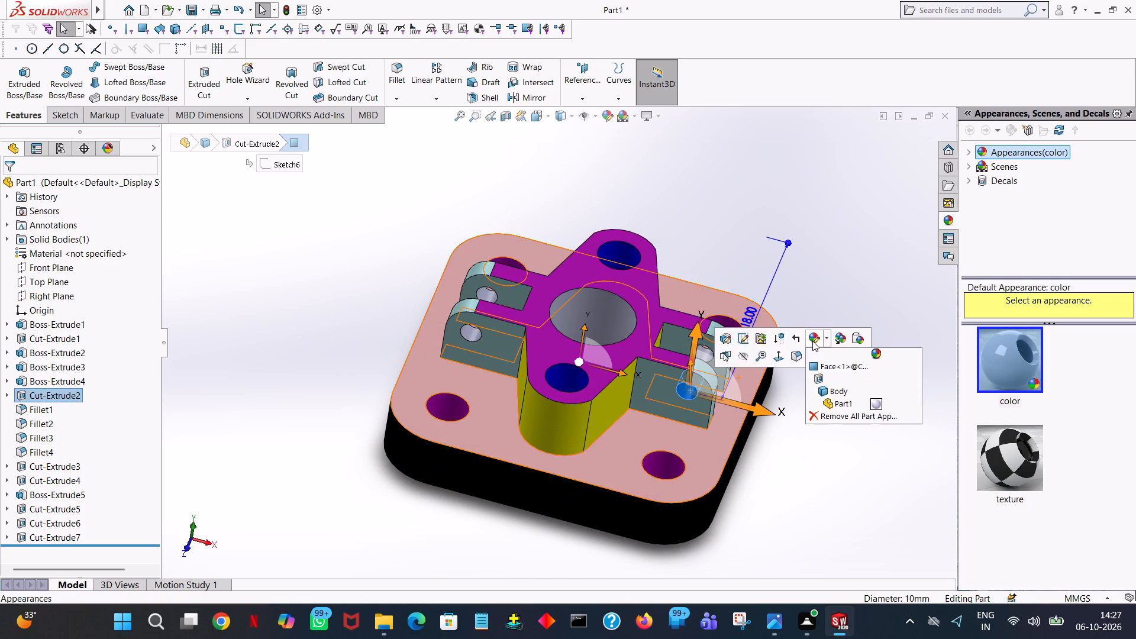
{"action": "left_click", "coordinate": [811, 369]}
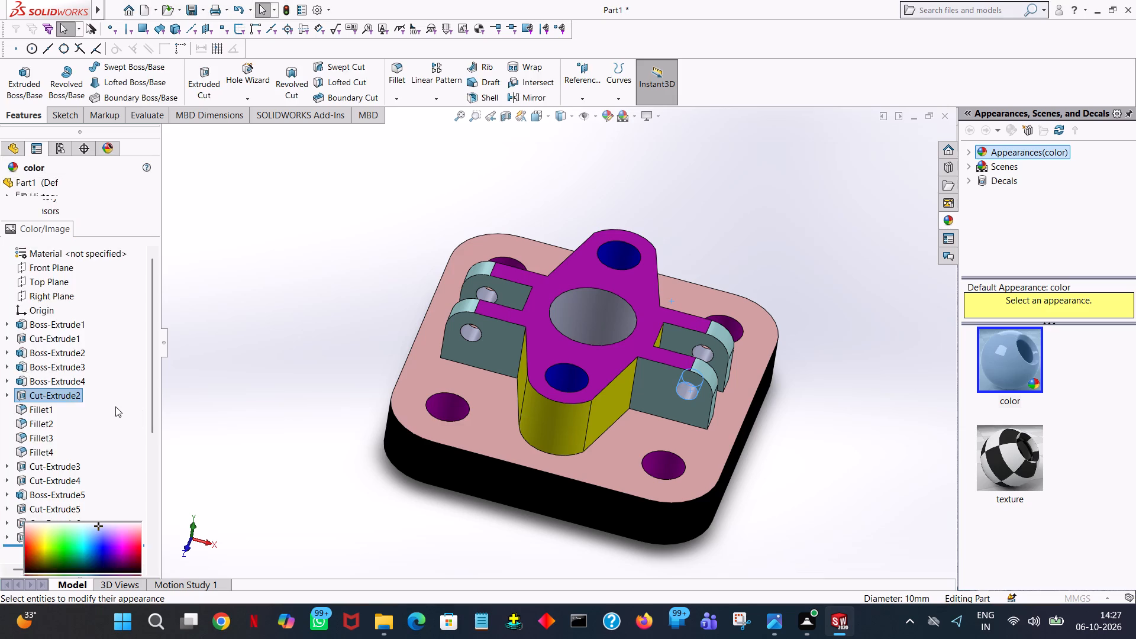
{"action": "left_click", "coordinate": [50, 492]}
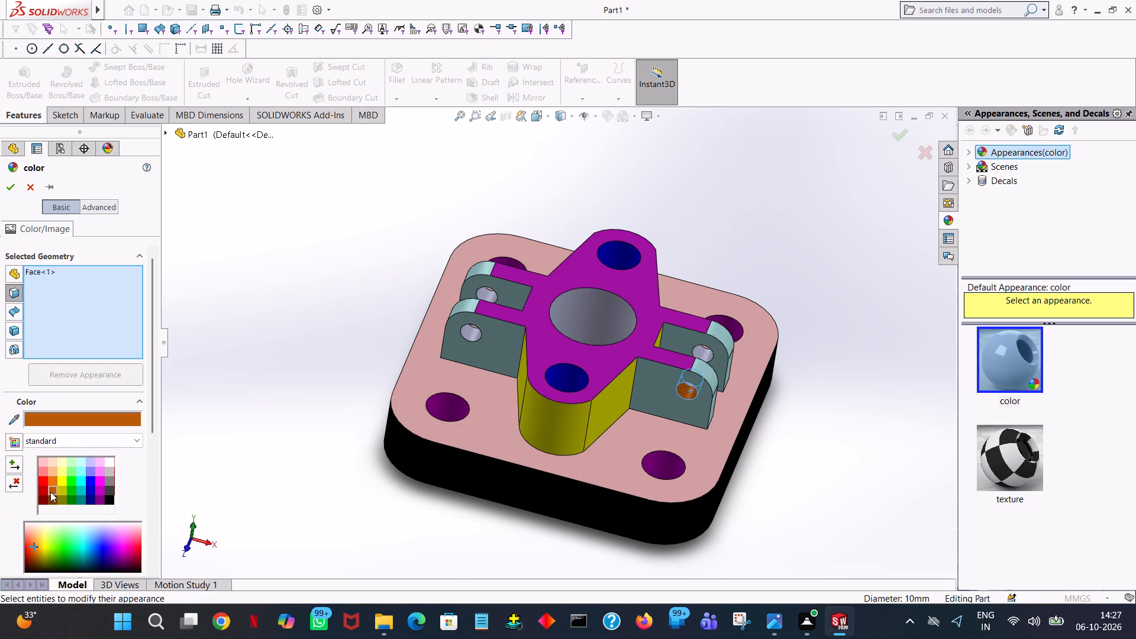
{"action": "left_click", "coordinate": [706, 350]}
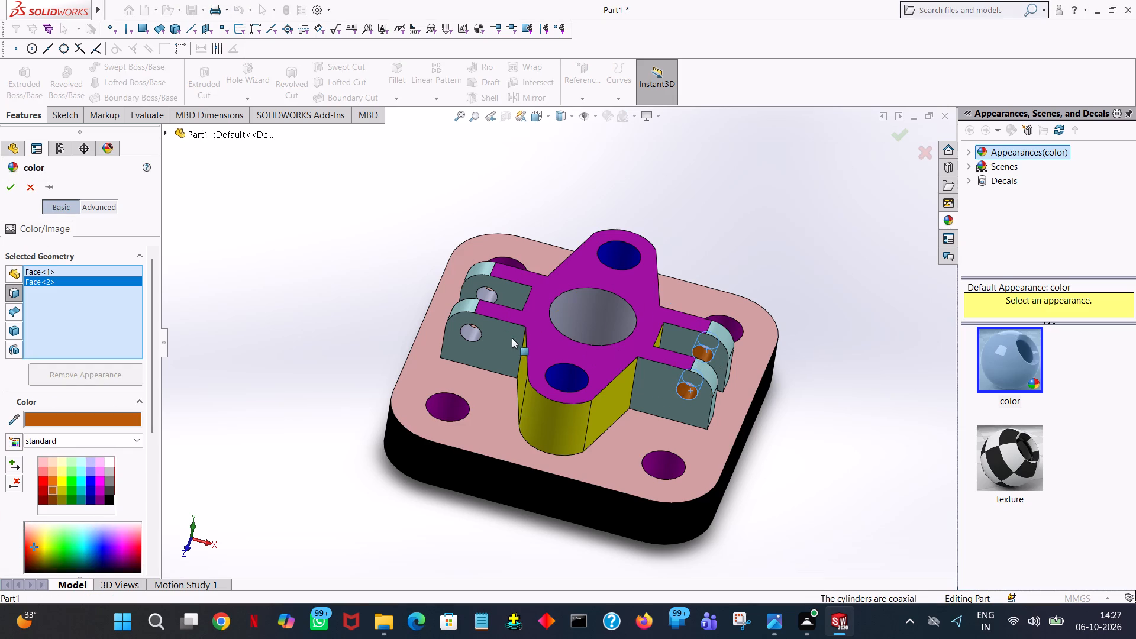
{"action": "left_click", "coordinate": [480, 292]}
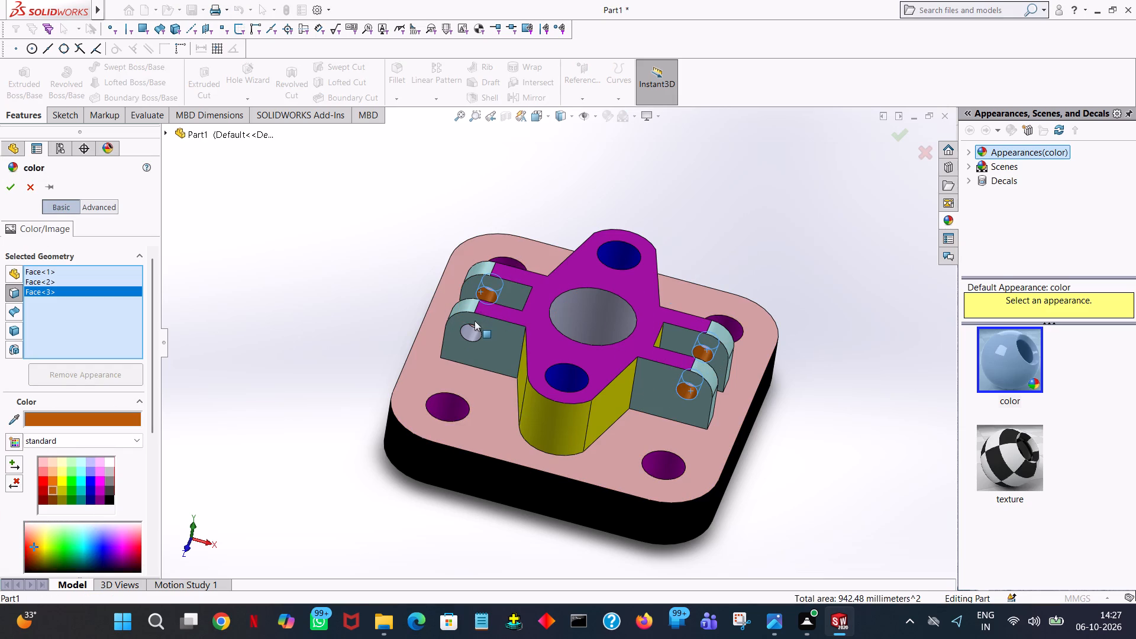
{"action": "left_click", "coordinate": [472, 337]}
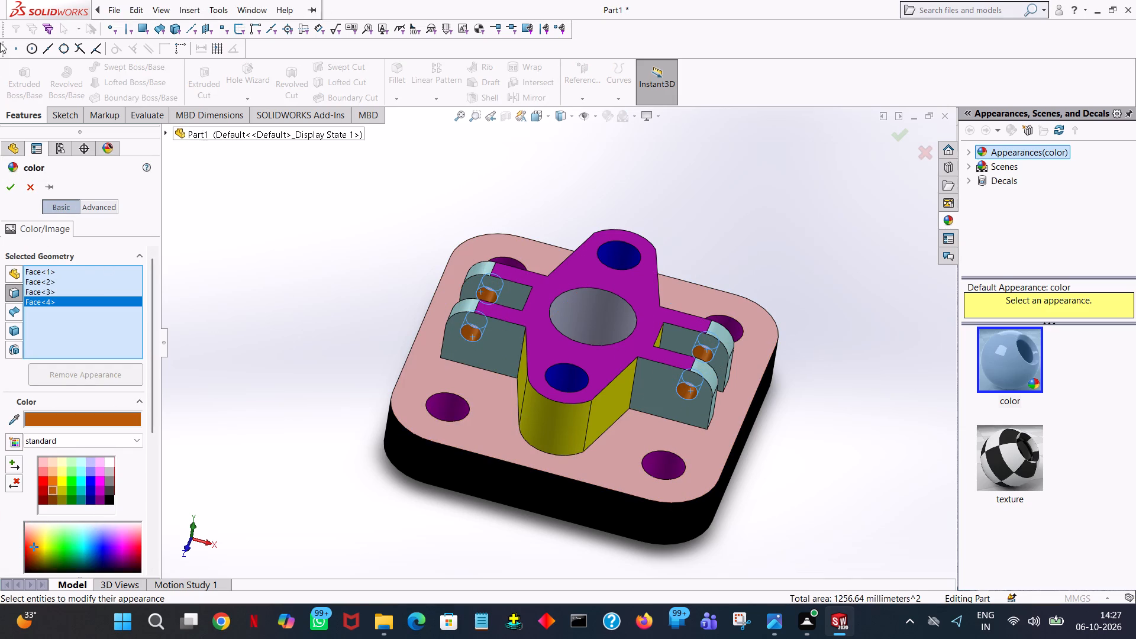
{"action": "left_click", "coordinate": [12, 189]}
{"action": "left_click", "coordinate": [204, 221]}
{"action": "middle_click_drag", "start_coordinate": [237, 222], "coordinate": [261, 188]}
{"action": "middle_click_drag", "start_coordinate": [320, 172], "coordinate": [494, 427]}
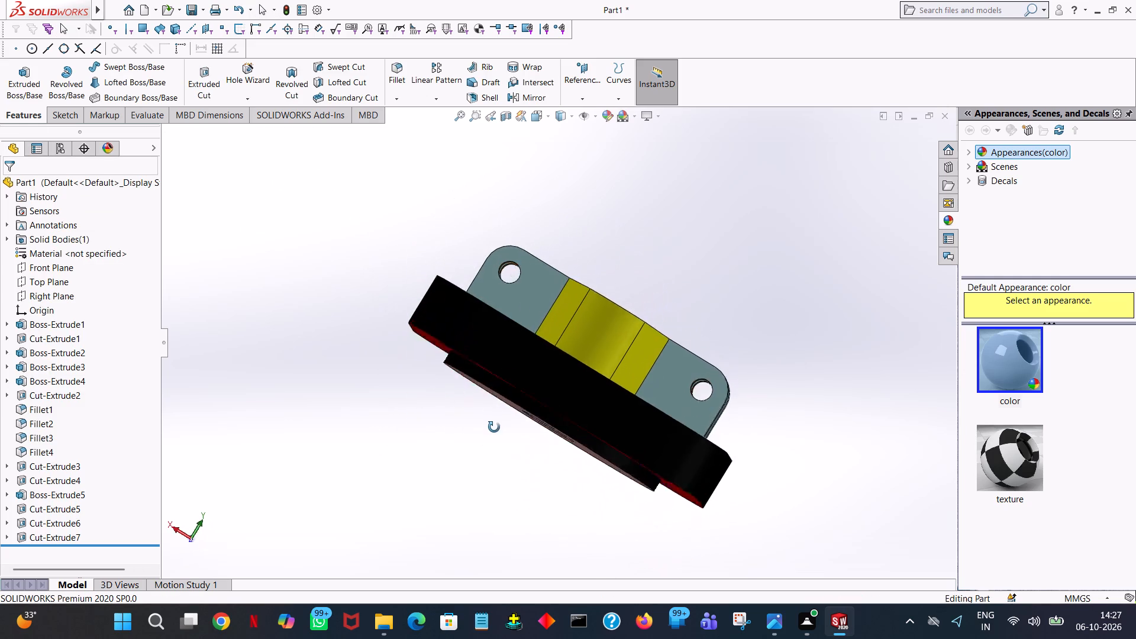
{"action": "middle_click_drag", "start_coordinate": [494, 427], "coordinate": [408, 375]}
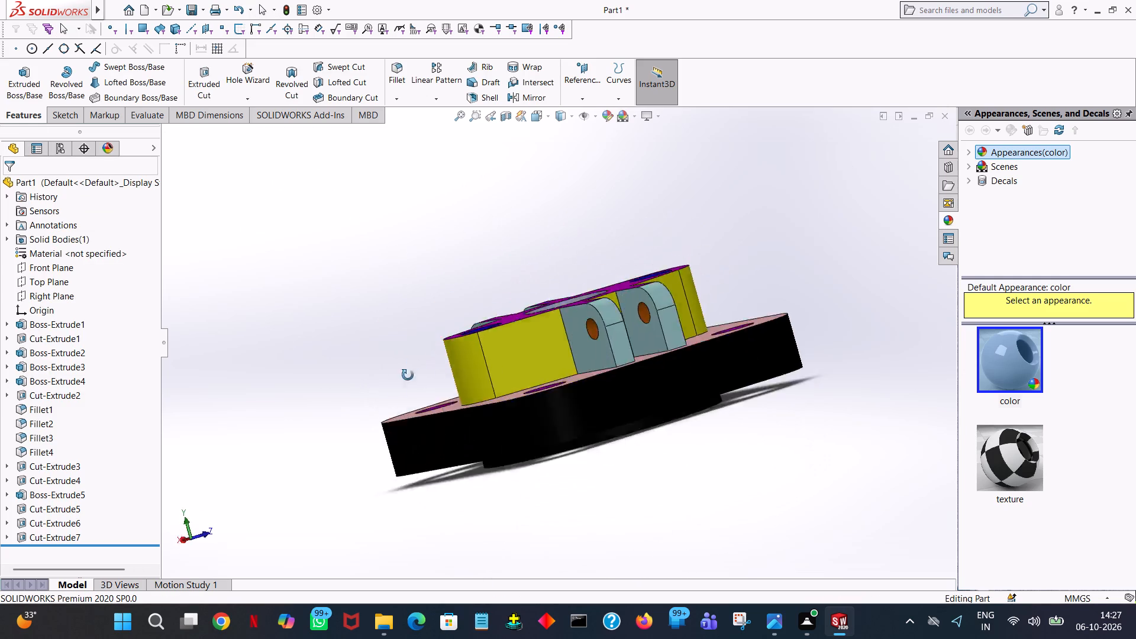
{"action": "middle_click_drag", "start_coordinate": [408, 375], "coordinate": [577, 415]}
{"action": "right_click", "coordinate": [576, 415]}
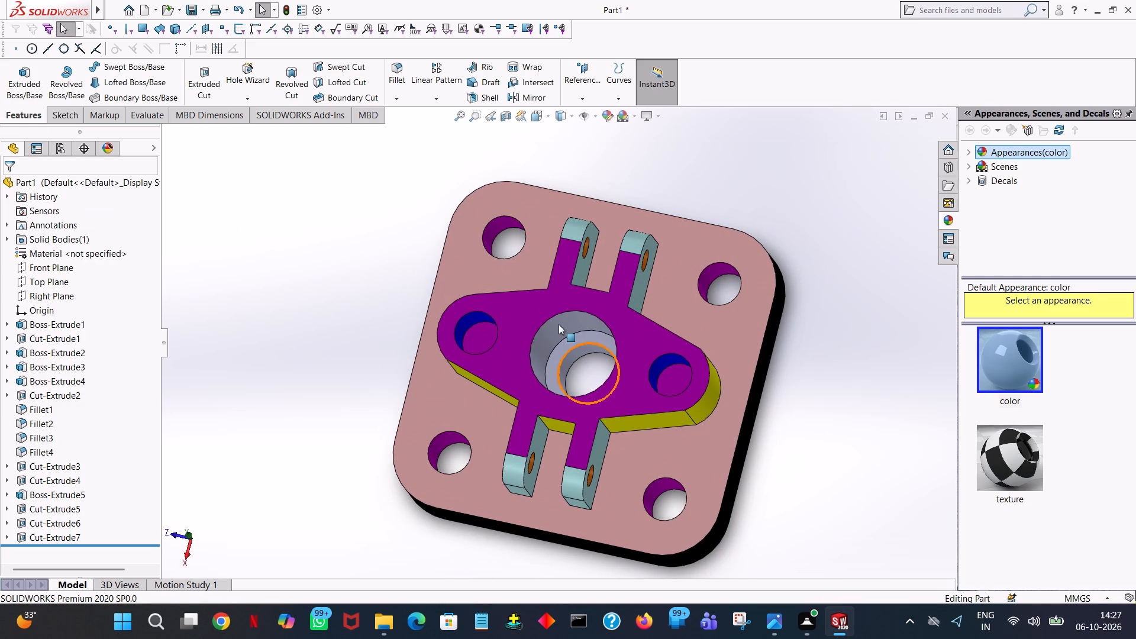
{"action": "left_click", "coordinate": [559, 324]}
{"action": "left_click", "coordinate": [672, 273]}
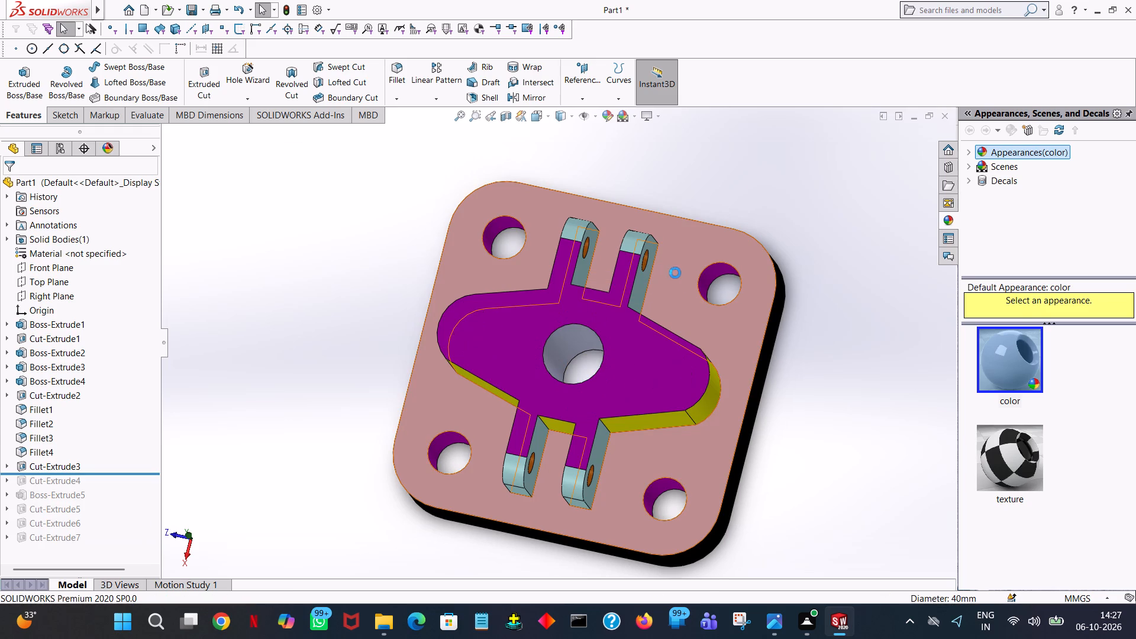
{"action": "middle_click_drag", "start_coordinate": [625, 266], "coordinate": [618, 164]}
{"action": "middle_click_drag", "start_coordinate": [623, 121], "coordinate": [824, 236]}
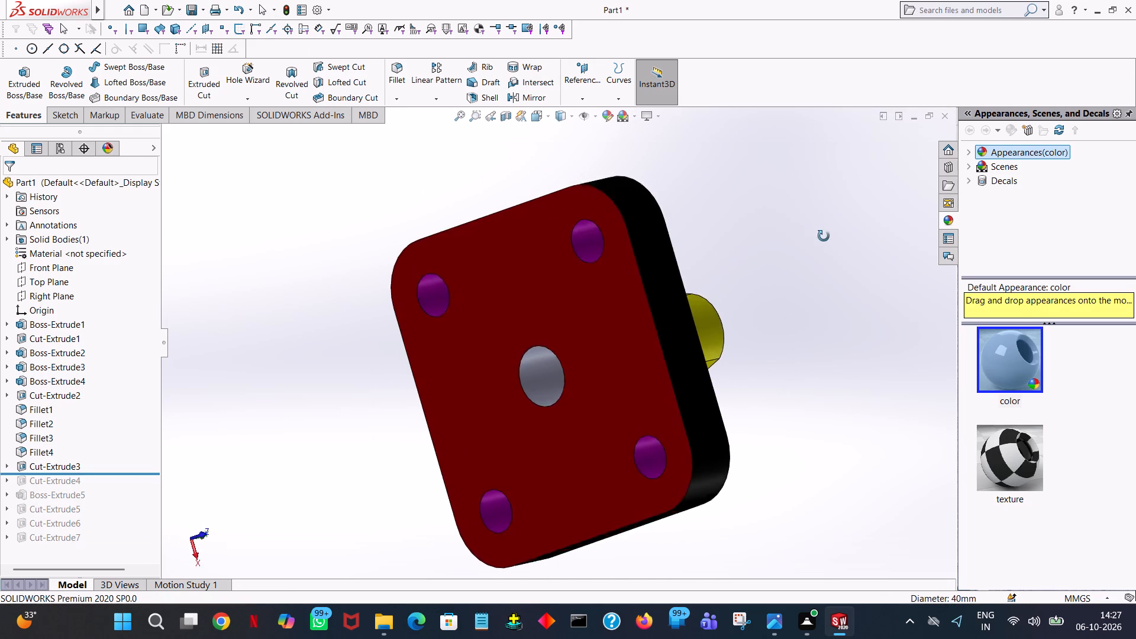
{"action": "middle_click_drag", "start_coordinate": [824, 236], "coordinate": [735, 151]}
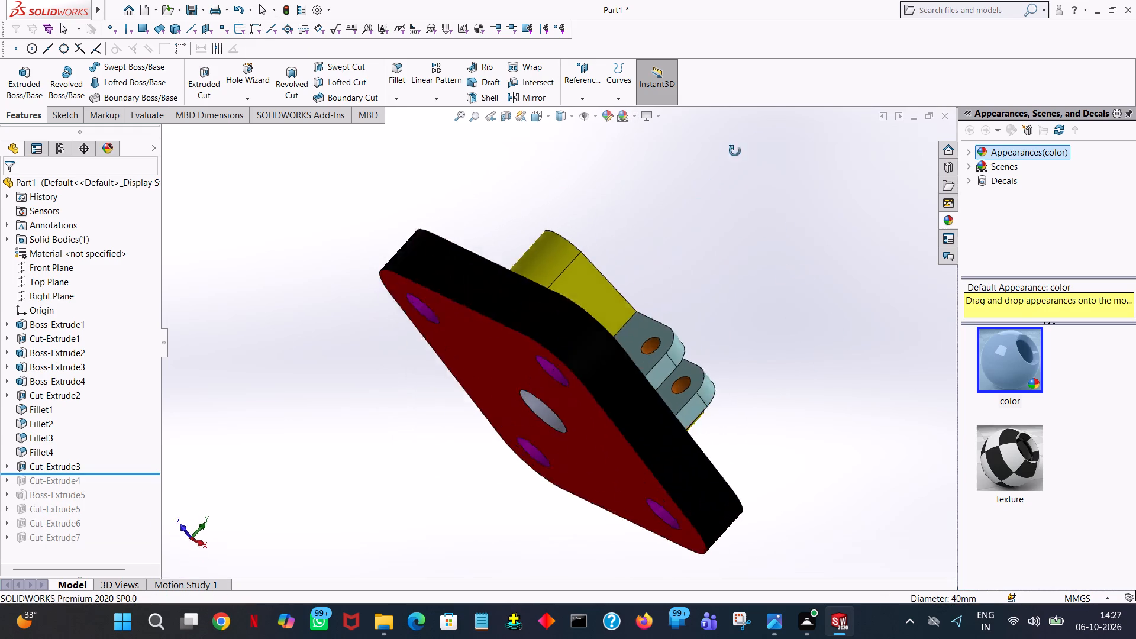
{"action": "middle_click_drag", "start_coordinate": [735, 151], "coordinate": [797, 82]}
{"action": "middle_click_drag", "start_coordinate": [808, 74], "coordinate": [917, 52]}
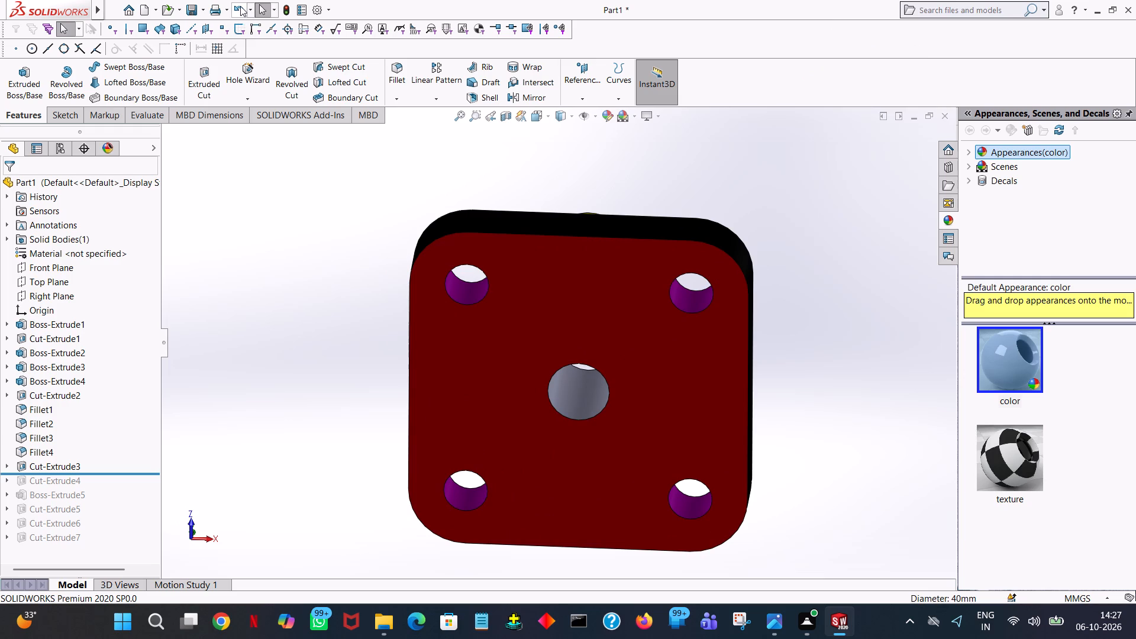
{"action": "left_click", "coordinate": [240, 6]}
Colour the walls of the boss's large central bore and the smaller coaxial bore beneath it green from the standard swatches and apply it.
{"action": "middle_click_drag", "start_coordinate": [588, 228], "coordinate": [563, 432]}
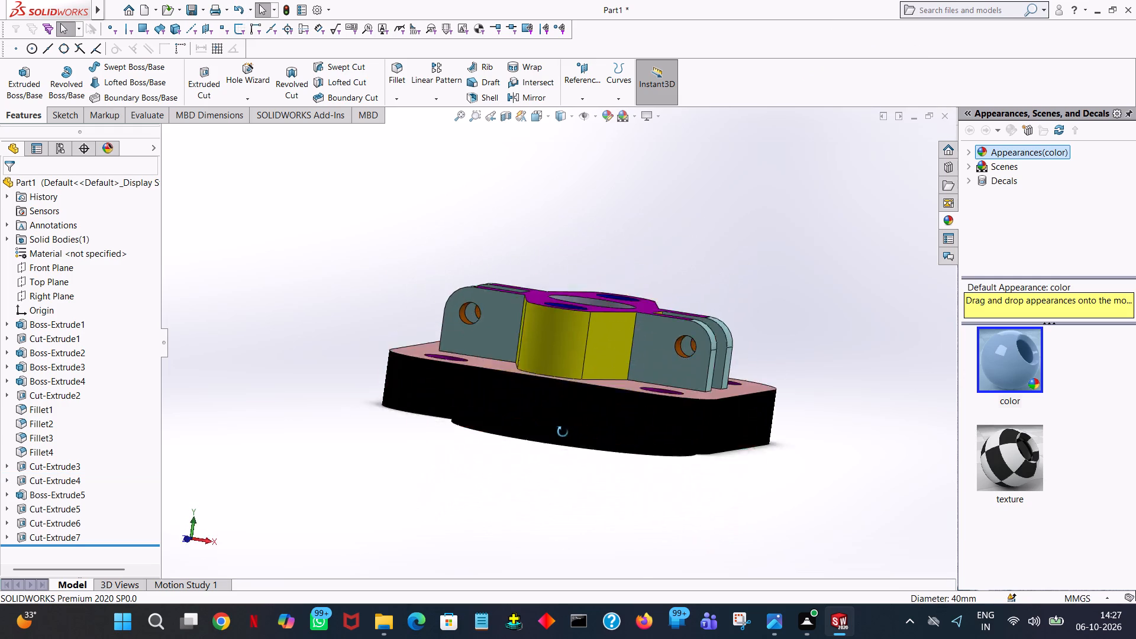
{"action": "middle_click_drag", "start_coordinate": [563, 432], "coordinate": [547, 504]}
{"action": "left_click", "coordinate": [599, 313]}
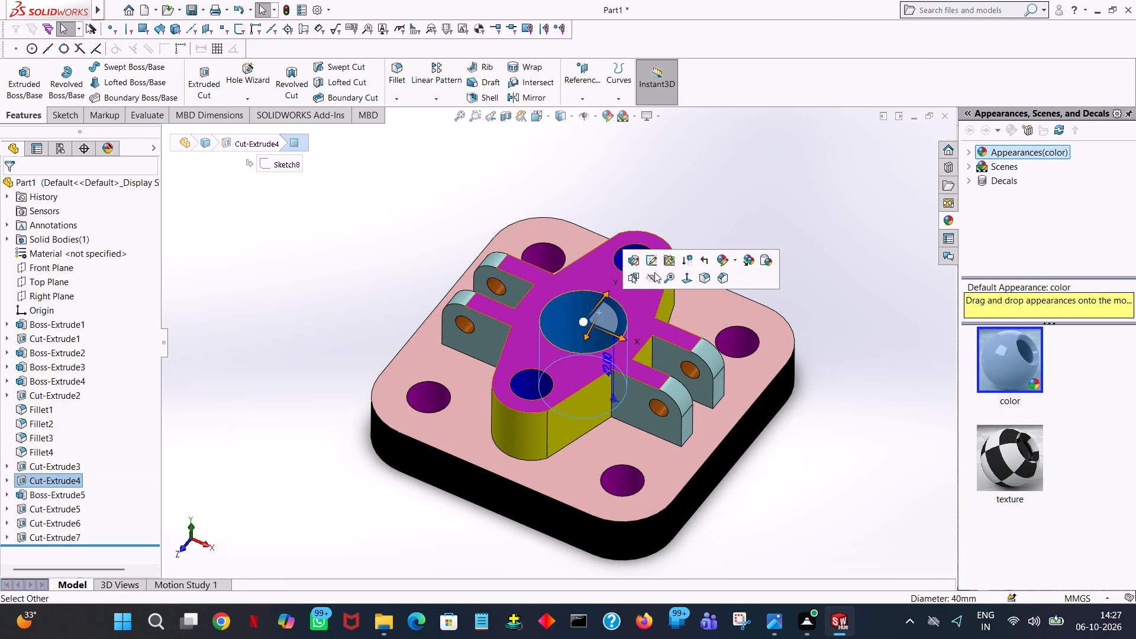
{"action": "left_click", "coordinate": [721, 266]}
{"action": "left_click", "coordinate": [728, 288]}
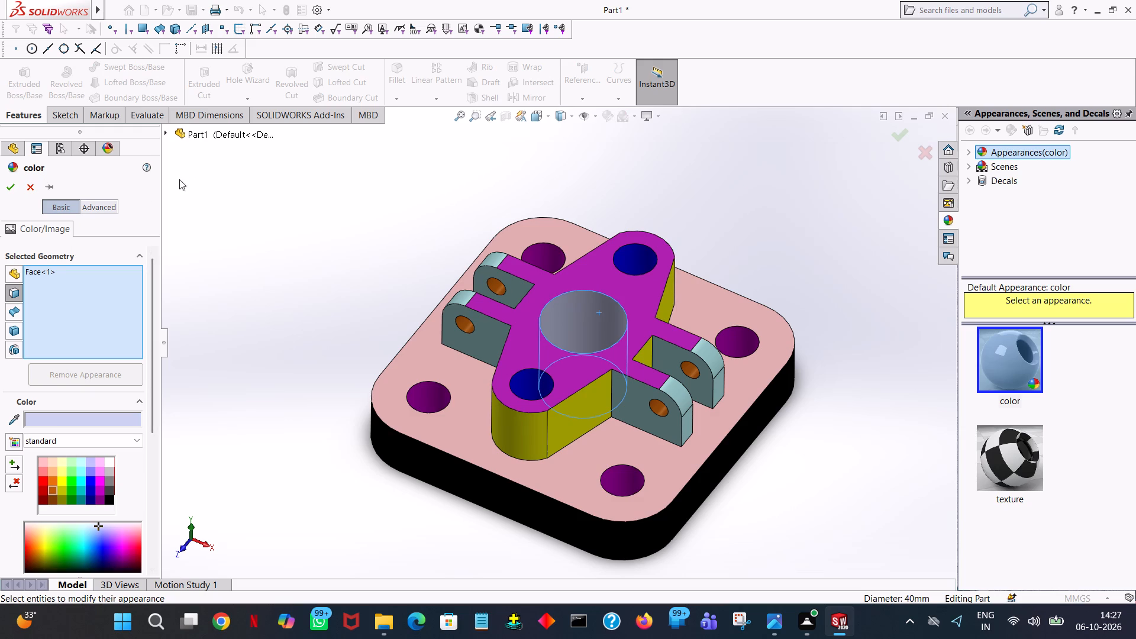
{"action": "left_click", "coordinate": [70, 494]}
{"action": "middle_click_drag", "start_coordinate": [372, 430], "coordinate": [379, 515]}
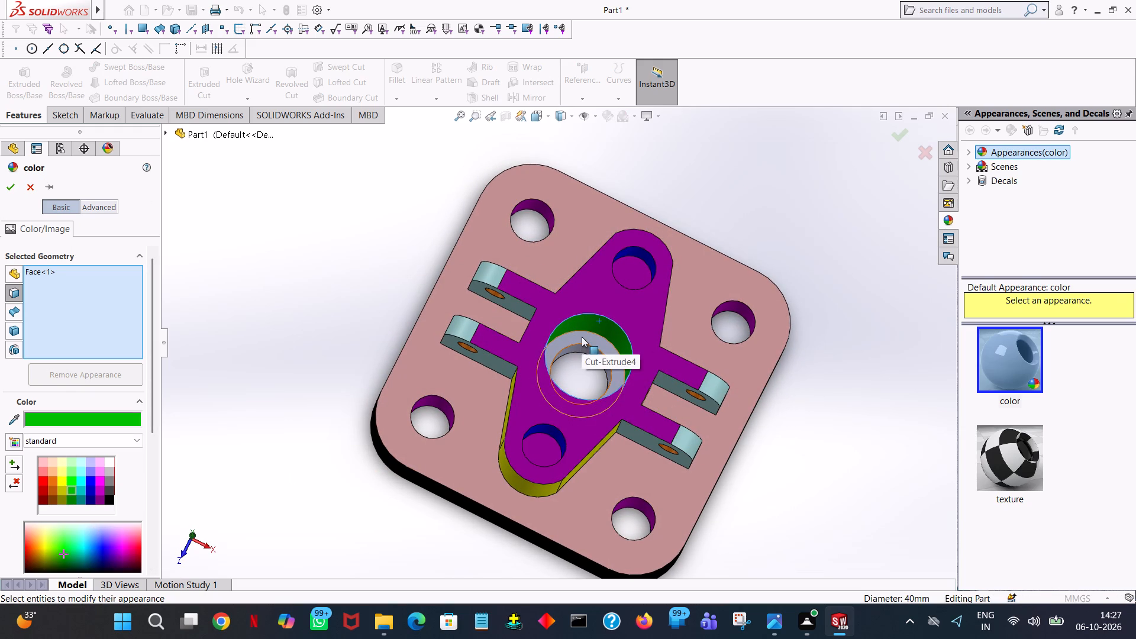
{"action": "middle_click_drag", "start_coordinate": [648, 322], "coordinate": [818, 157]}
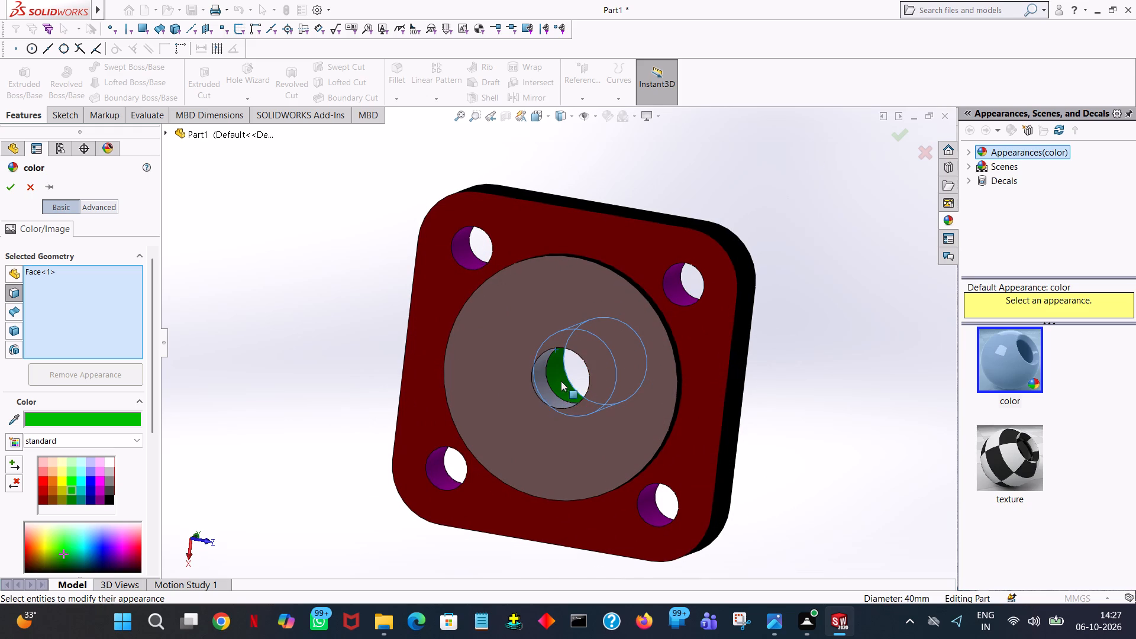
{"action": "left_click", "coordinate": [544, 395]}
{"action": "middle_click_drag", "start_coordinate": [556, 393], "coordinate": [383, 453]}
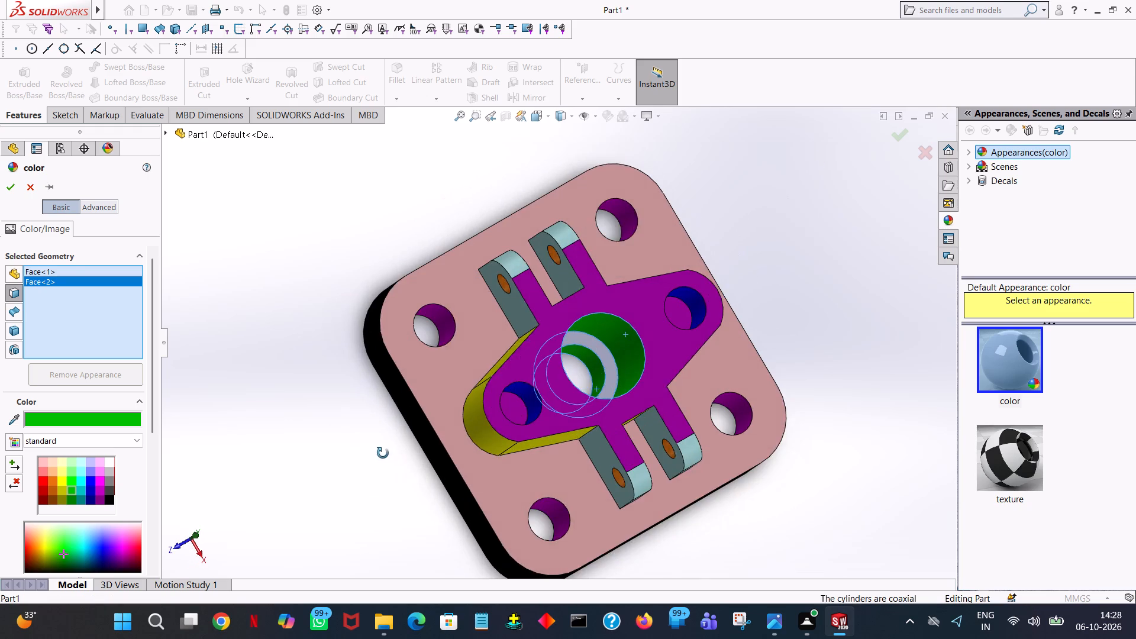
{"action": "middle_click_drag", "start_coordinate": [383, 453], "coordinate": [370, 459]}
{"action": "left_click", "coordinate": [6, 186]}
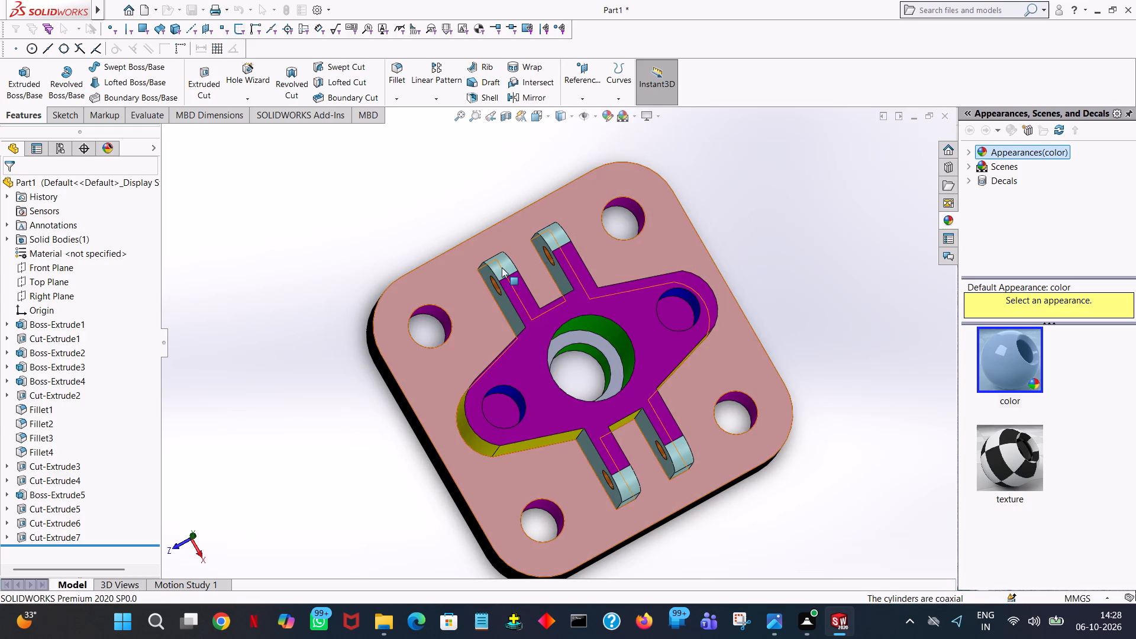
Colour the ring-shaped ledge between the two central bores black from the standard swatches and apply it.
{"action": "left_click", "coordinate": [582, 335]}
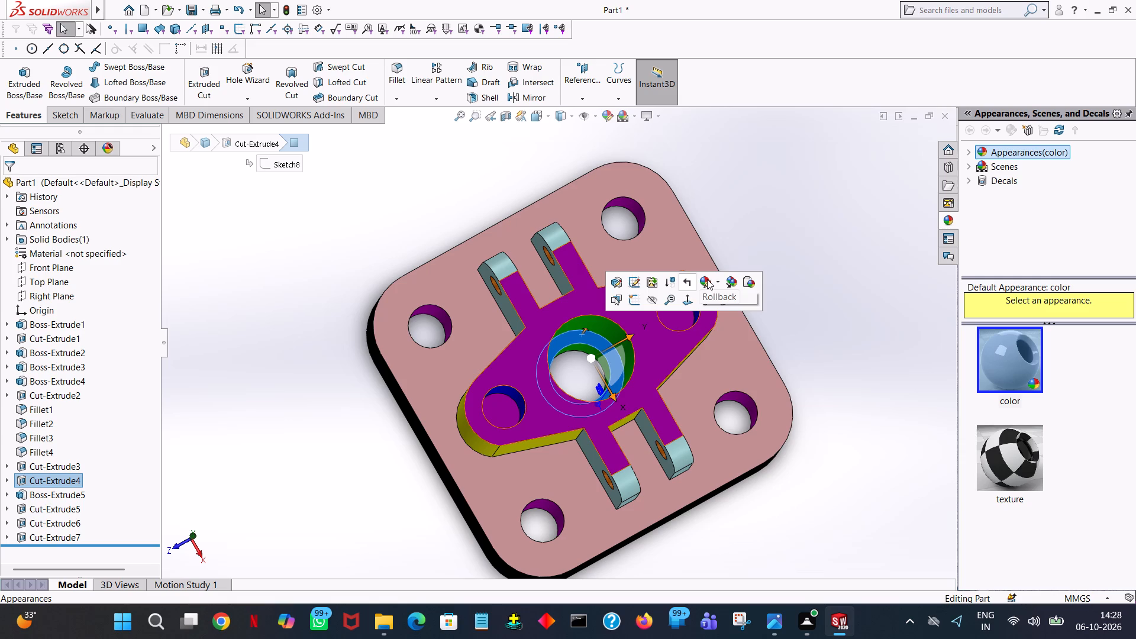
{"action": "left_click", "coordinate": [707, 279]}
{"action": "left_click", "coordinate": [721, 312]}
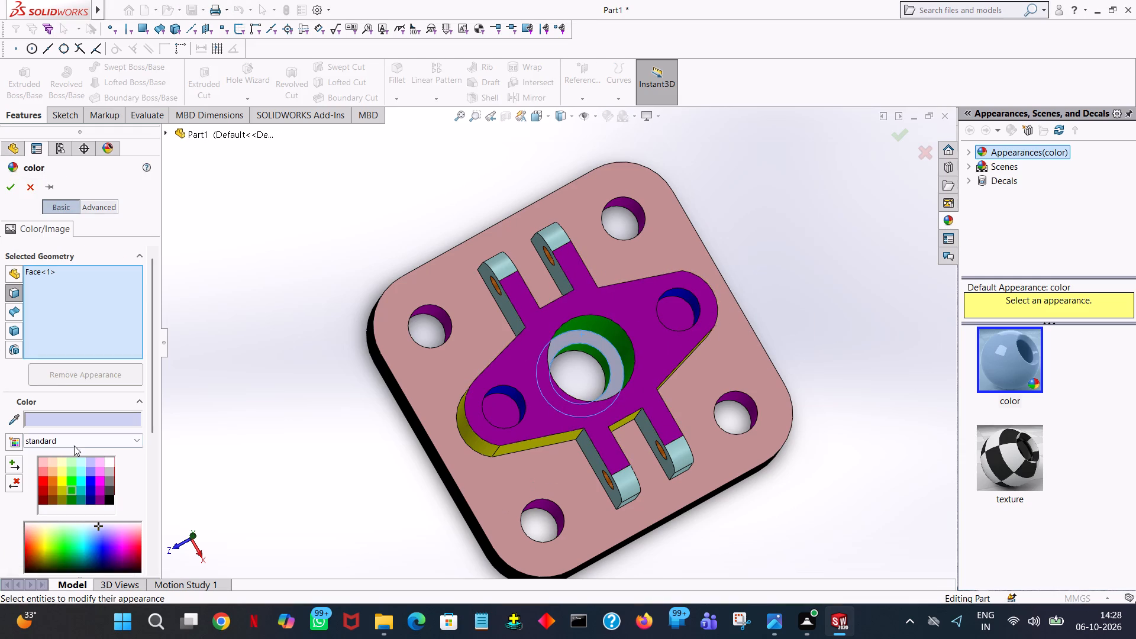
{"action": "left_click", "coordinate": [112, 498]}
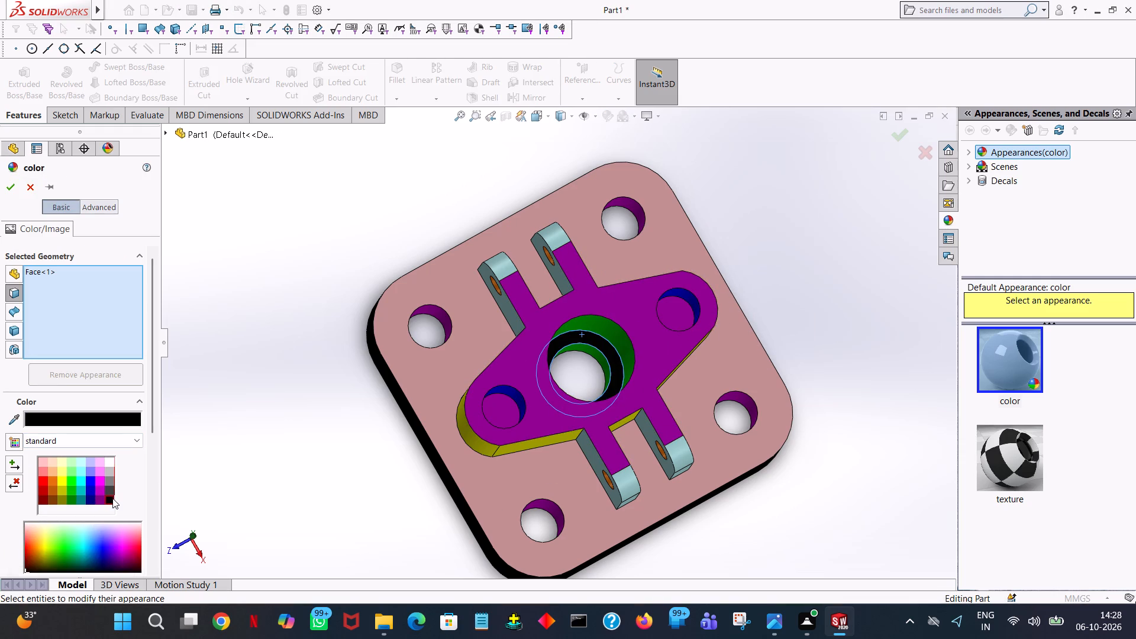
{"action": "left_click", "coordinate": [5, 191]}
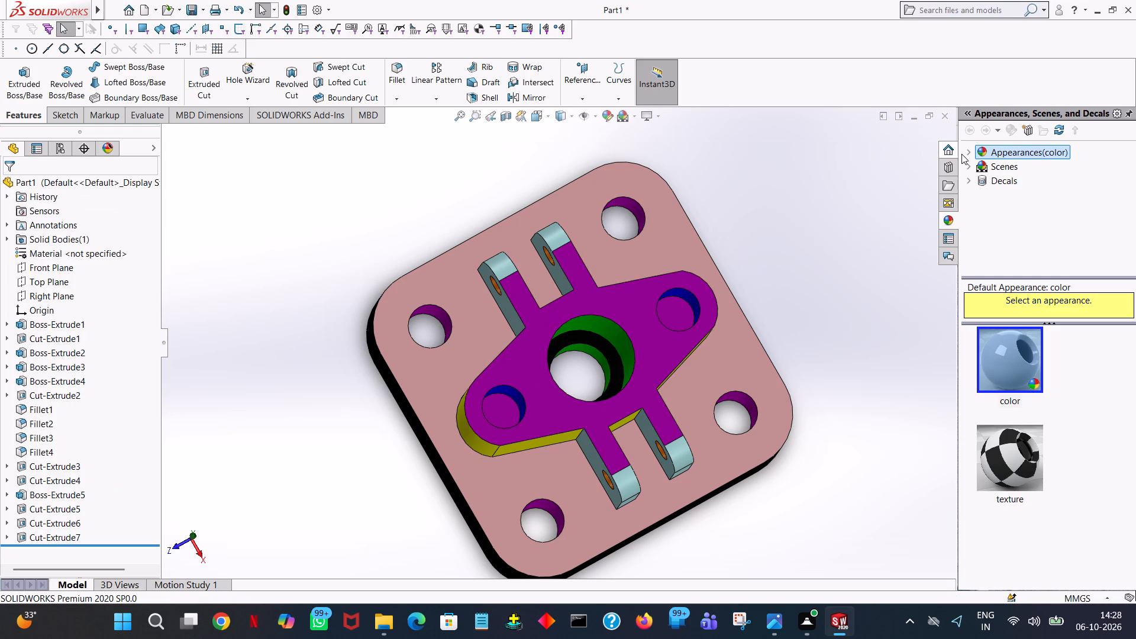
{"action": "left_click", "coordinate": [789, 208]}
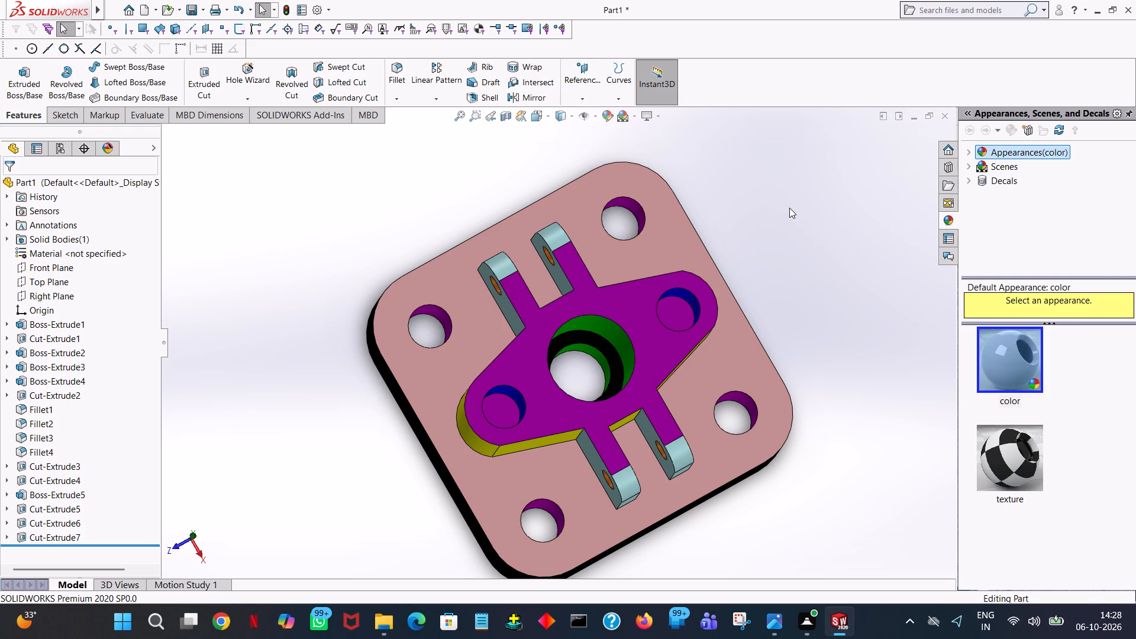
Fit the whole coloured part in the window and show it in the isometric view.
{"action": "middle_click_drag", "start_coordinate": [911, 370], "coordinate": [861, 326]}
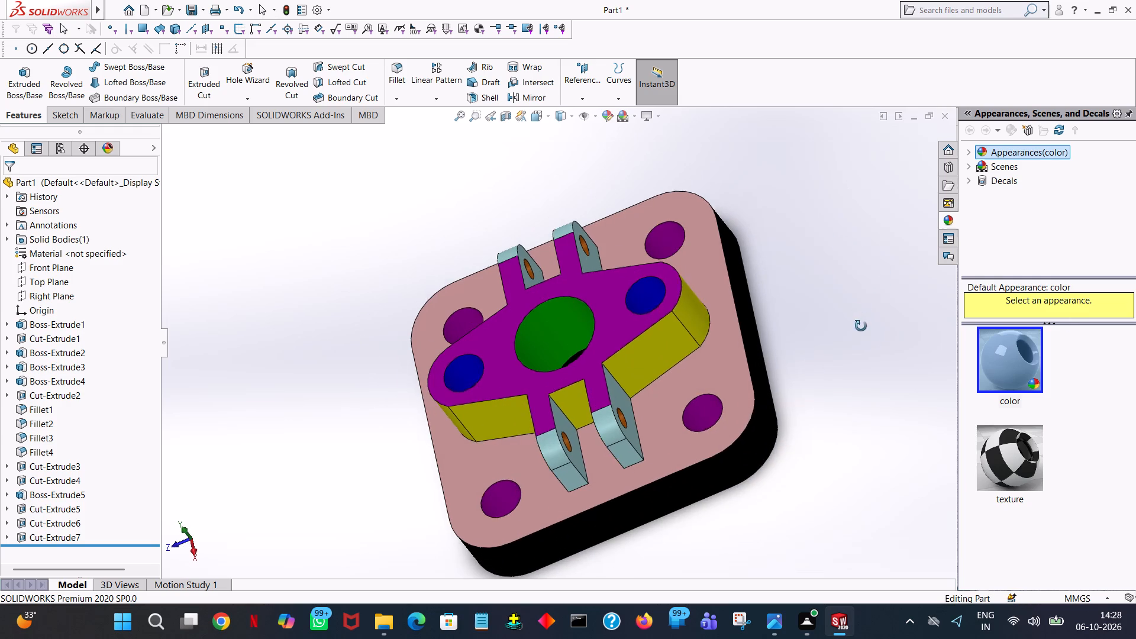
{"action": "middle_click_drag", "start_coordinate": [861, 326], "coordinate": [861, 327]}
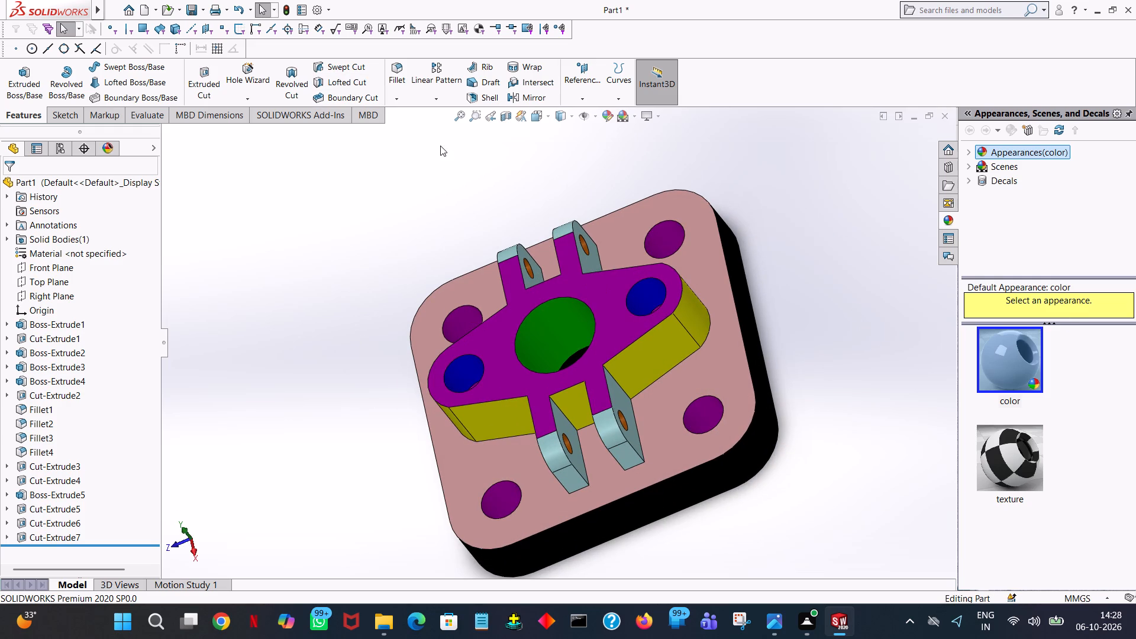
{"action": "left_click", "coordinate": [456, 119]}
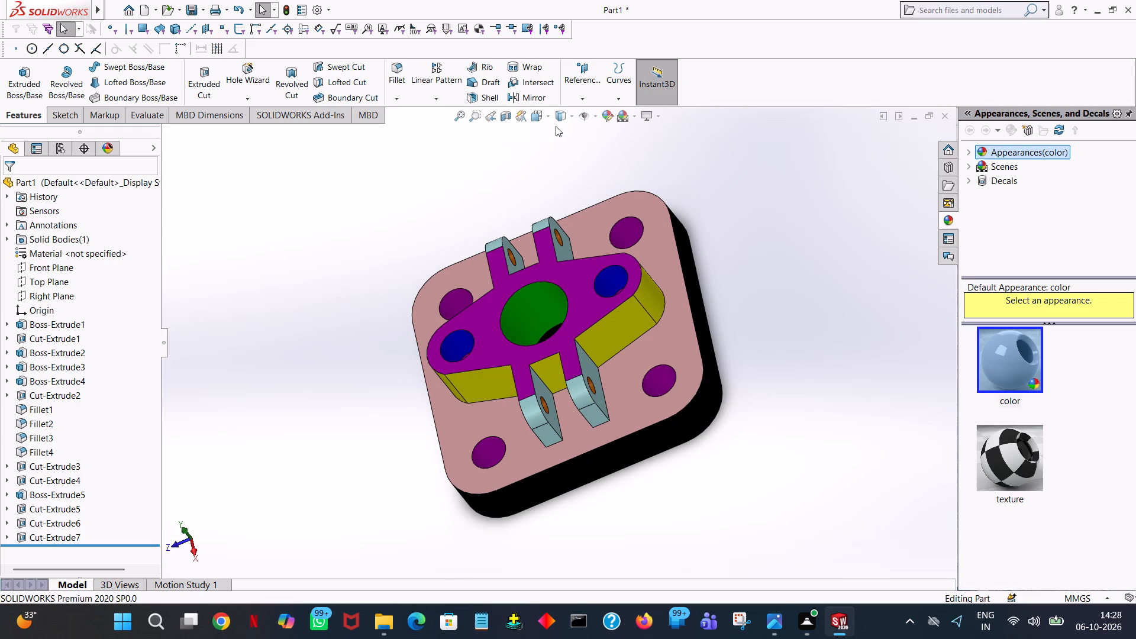
{"action": "key", "text": "ctrl+7"}
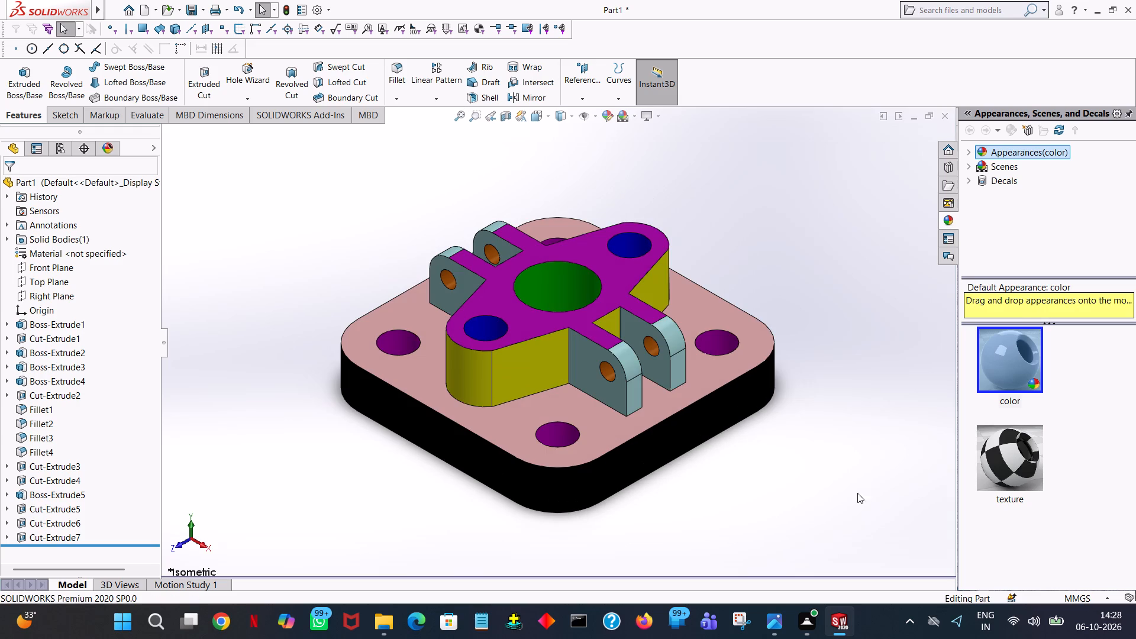
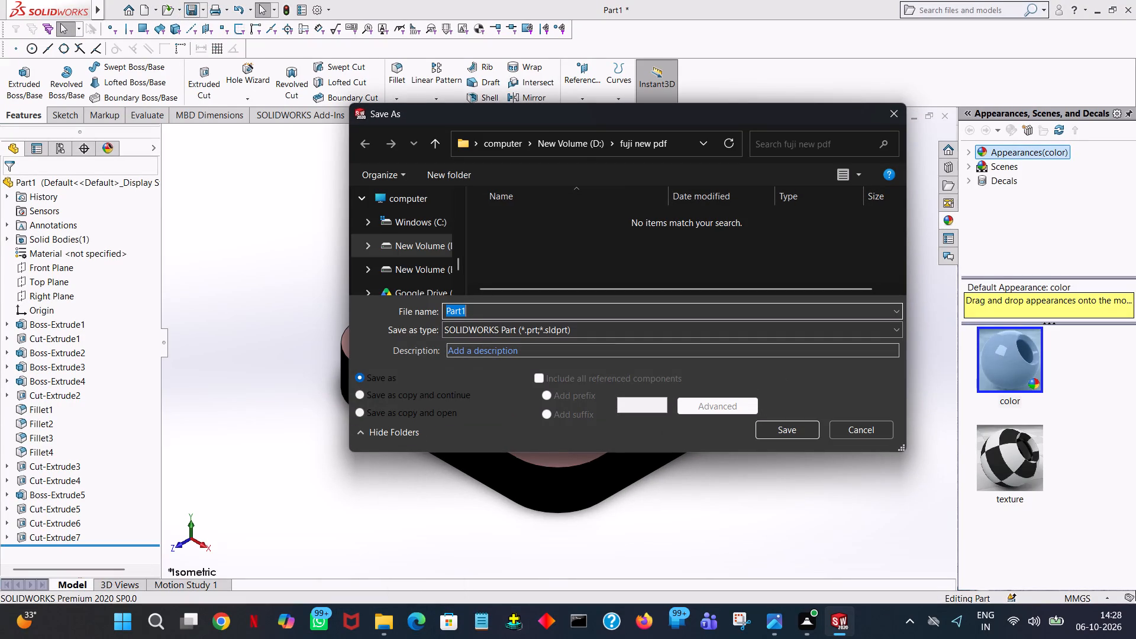
Save a copy of the part as an Adobe PDF named "base mounting bracket" in the fuji new pdf folder.
{"action": "left_click", "coordinate": [617, 337]}
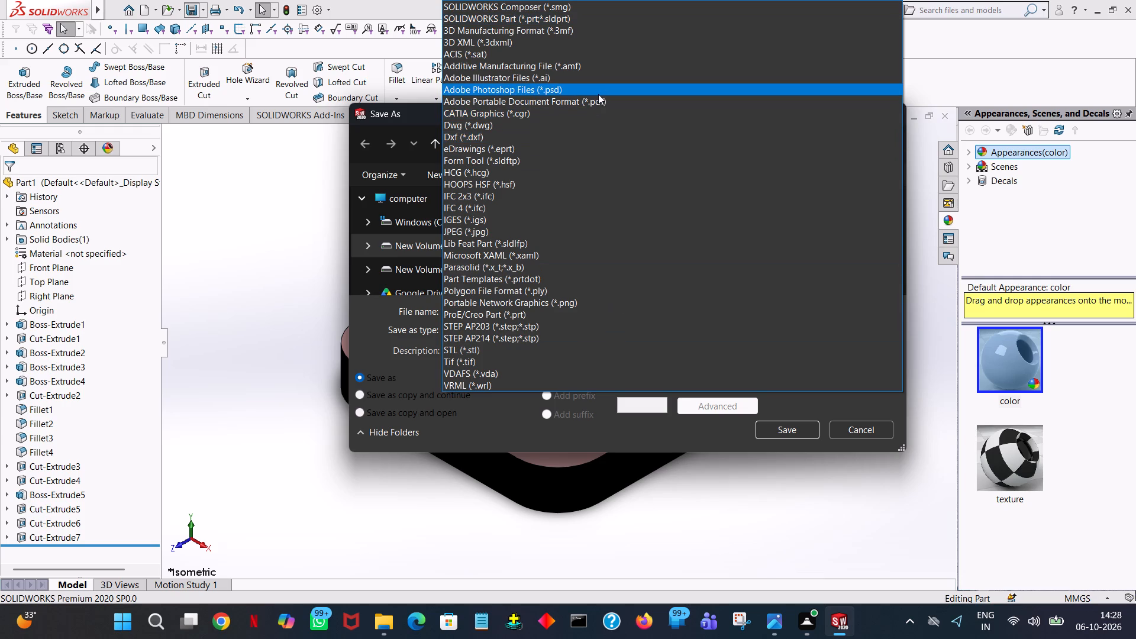
{"action": "left_click", "coordinate": [590, 98]}
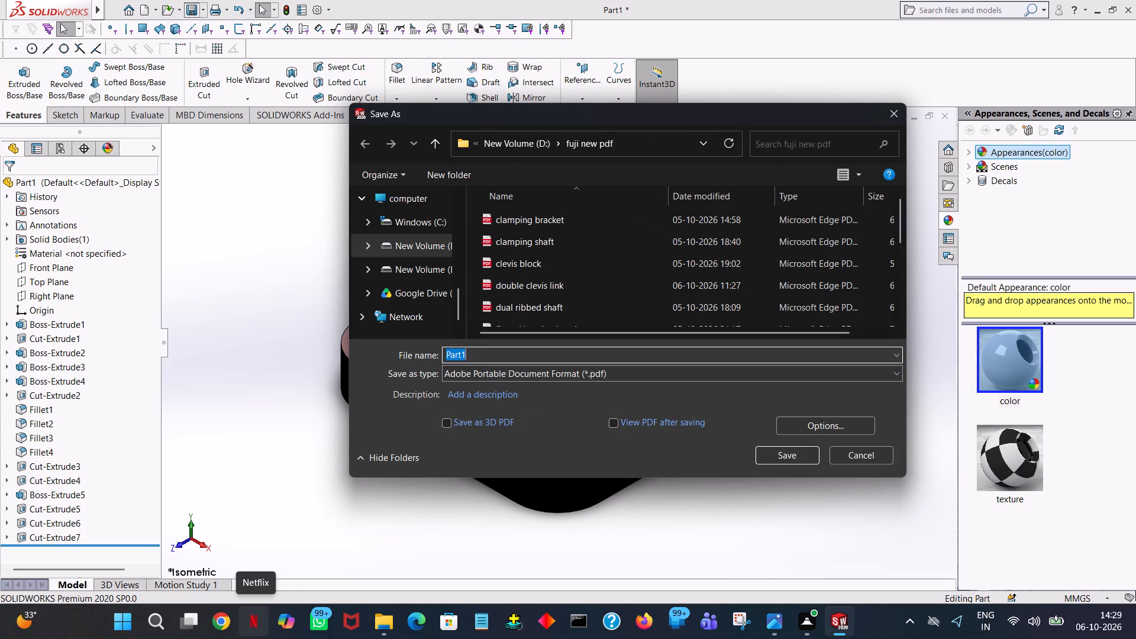
{"action": "type", "text": "base"}
{"action": "key", "text": "space"}
{"action": "type", "text": "mounting bracket"}
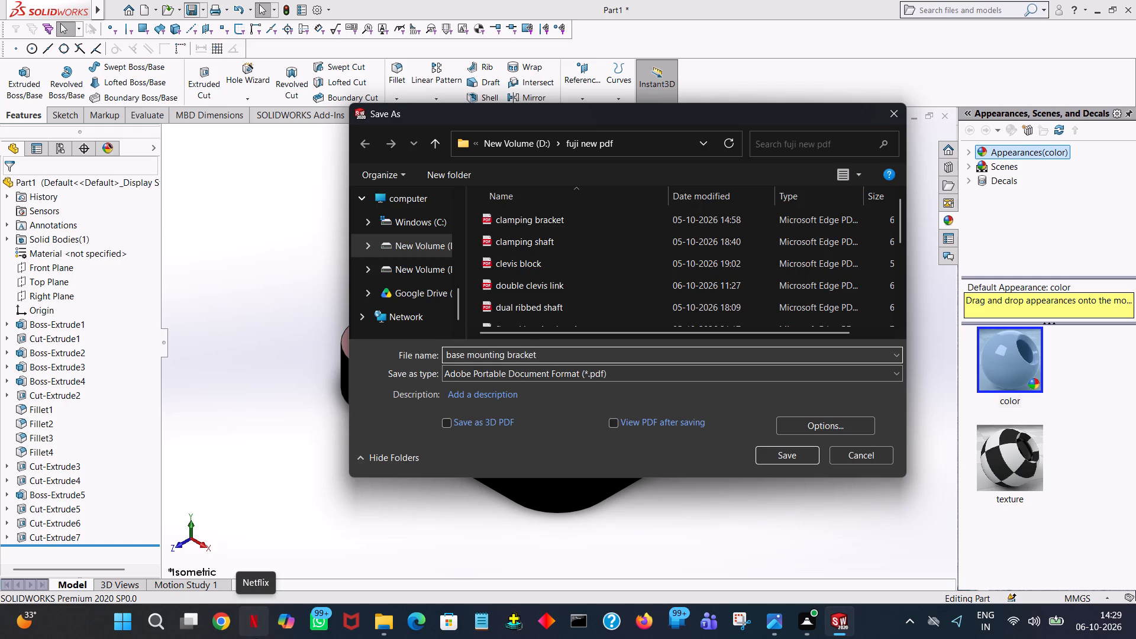
{"action": "key", "text": "Return"}
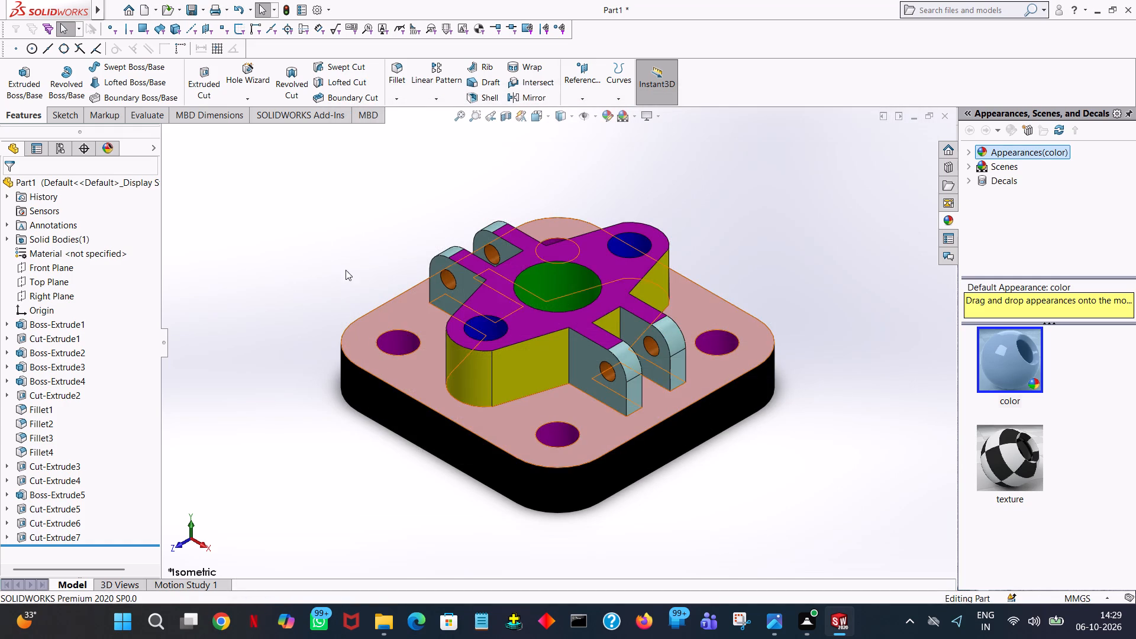
Save the model as a SOLIDWORKS Part named "base mounting bracket" in the fuji new design folder on drive D.
{"action": "left_click", "coordinate": [200, 8]}
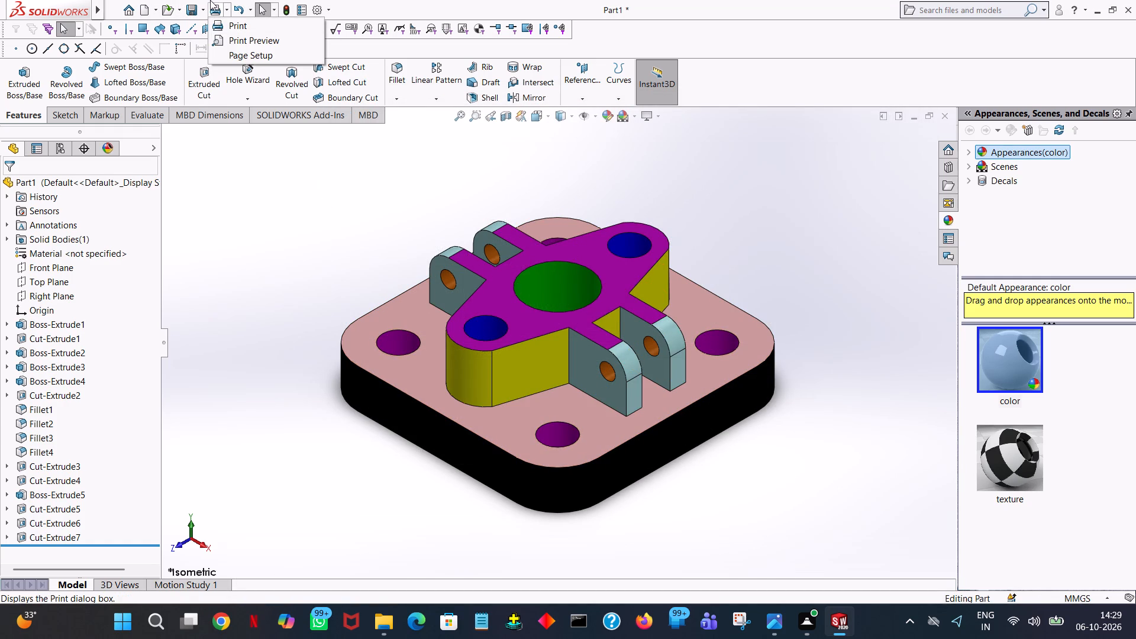
{"action": "left_click", "coordinate": [206, 5]}
{"action": "left_click", "coordinate": [204, 4]}
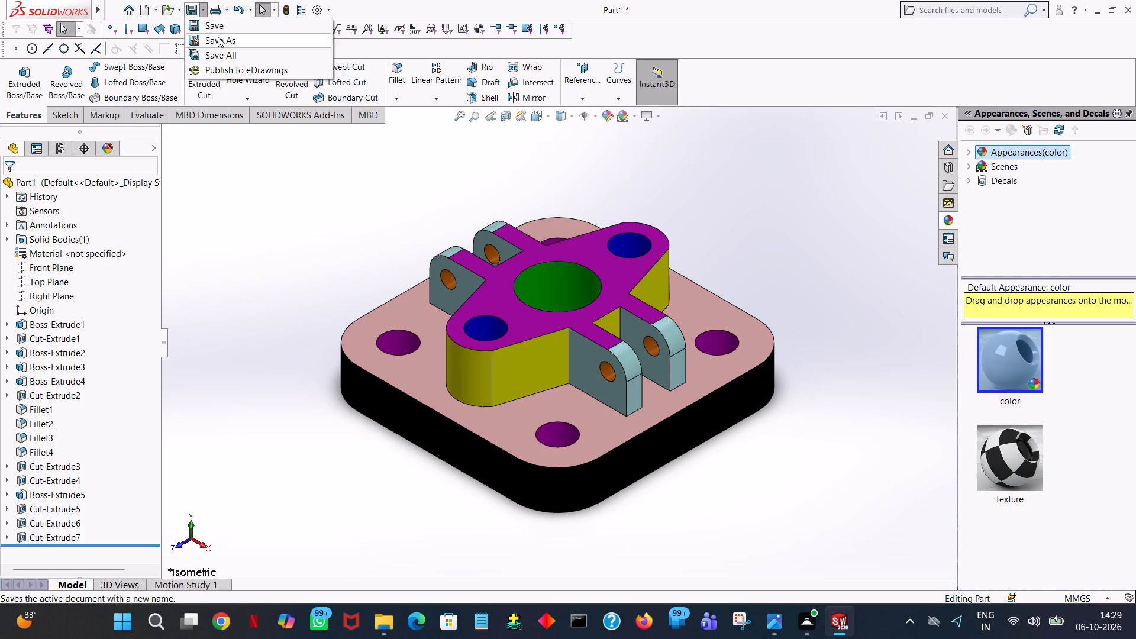
{"action": "left_click", "coordinate": [218, 37]}
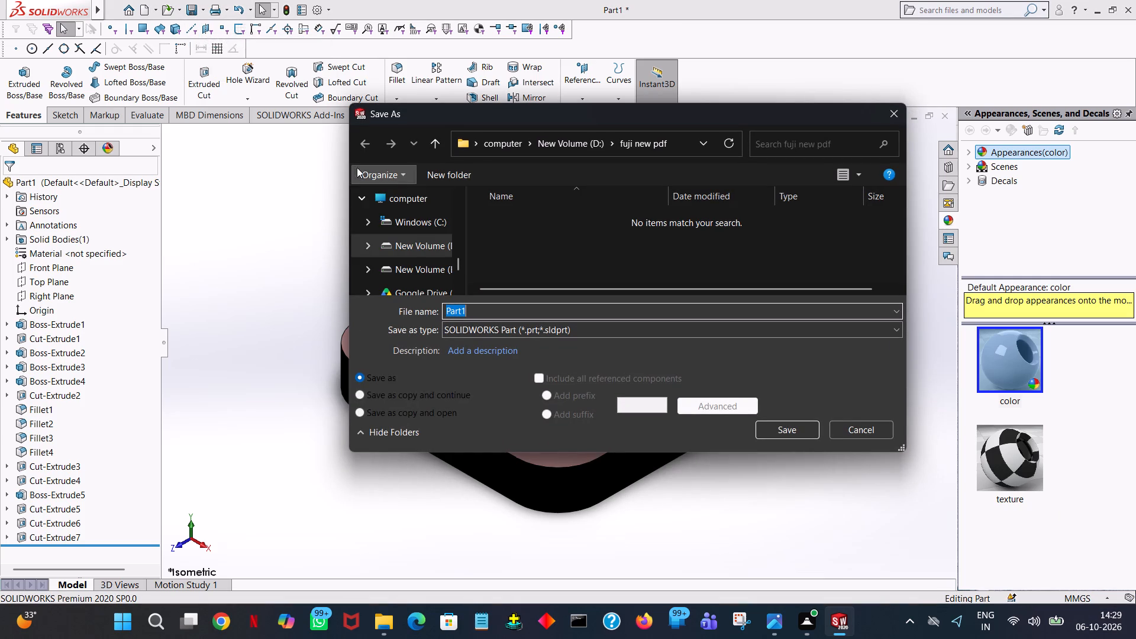
{"action": "left_click", "coordinate": [434, 138]}
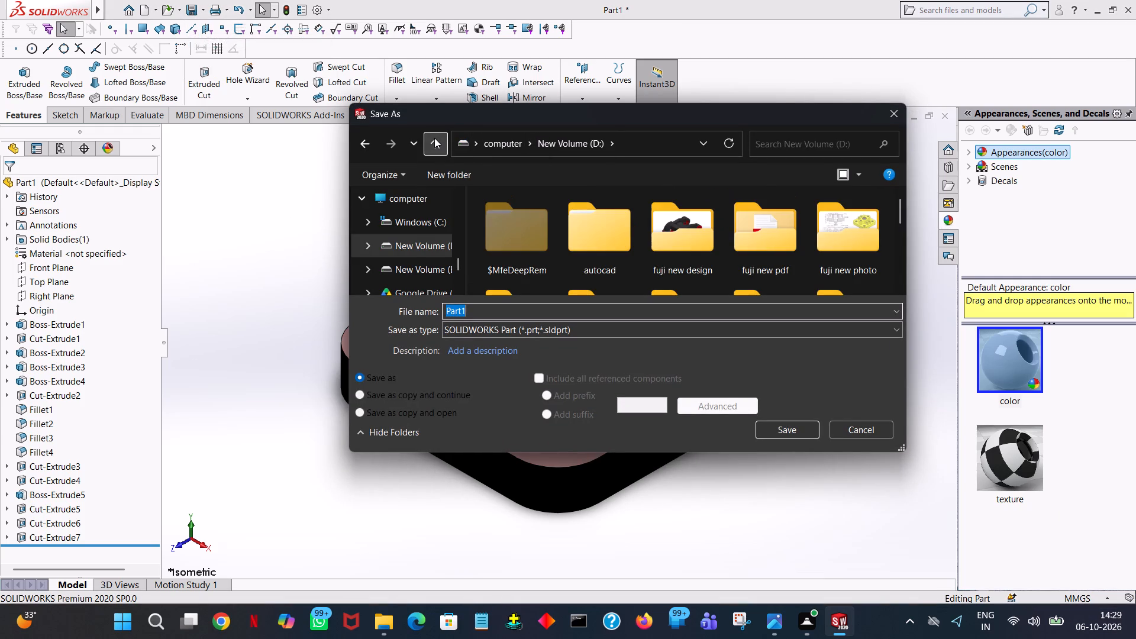
{"action": "double_click", "coordinate": [707, 236]}
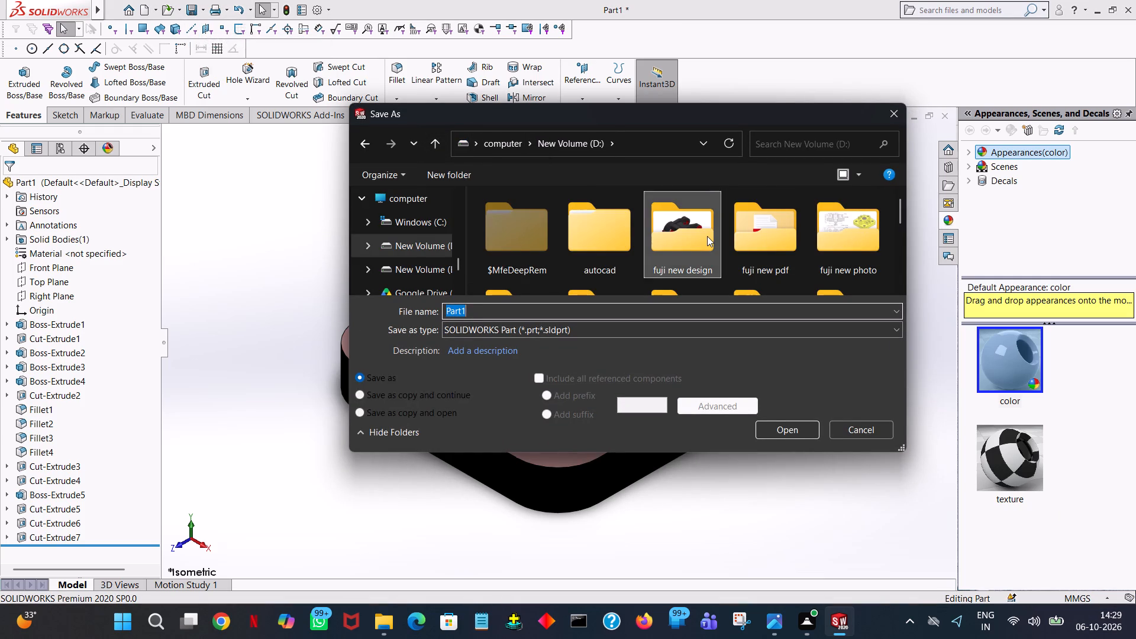
{"action": "double_click", "coordinate": [554, 312]}
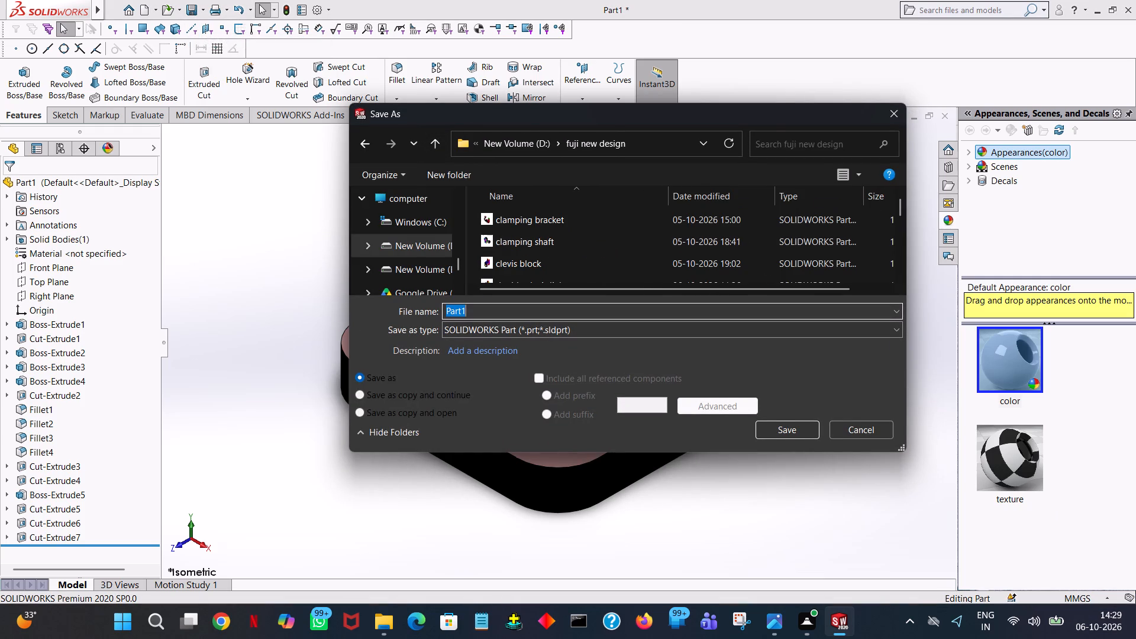
{"action": "type", "text": "base"}
{"action": "key", "text": "space"}
{"action": "type", "text": "mounting"}
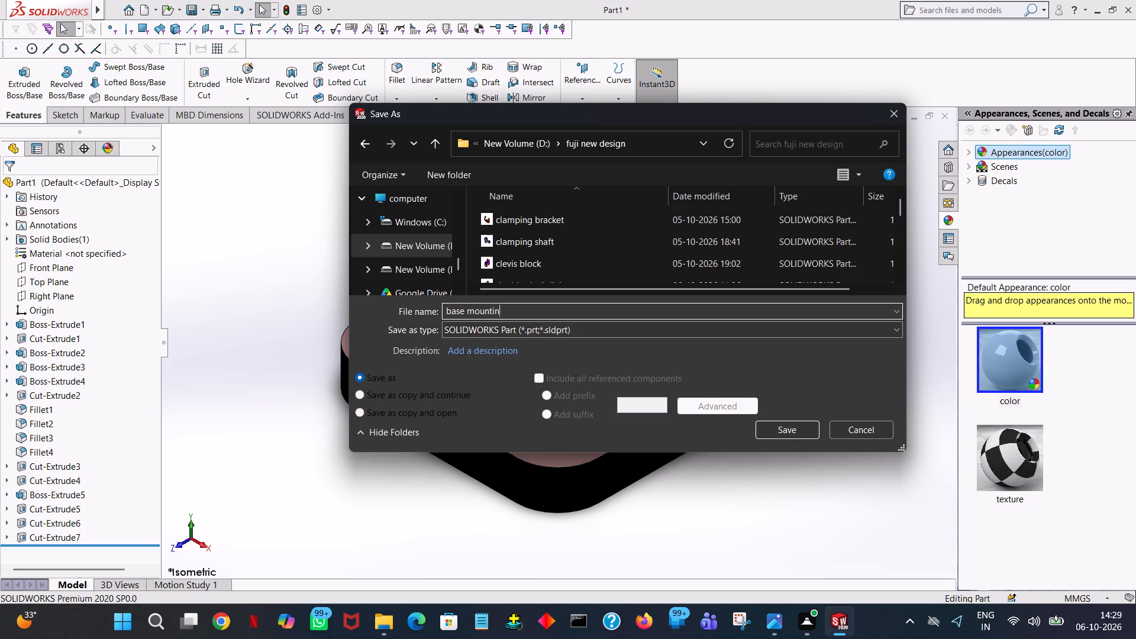
{"action": "key", "text": "space"}
{"action": "type", "text": "brac"}
{"action": "type", "text": "ket"}
{"action": "key", "text": "Return"}
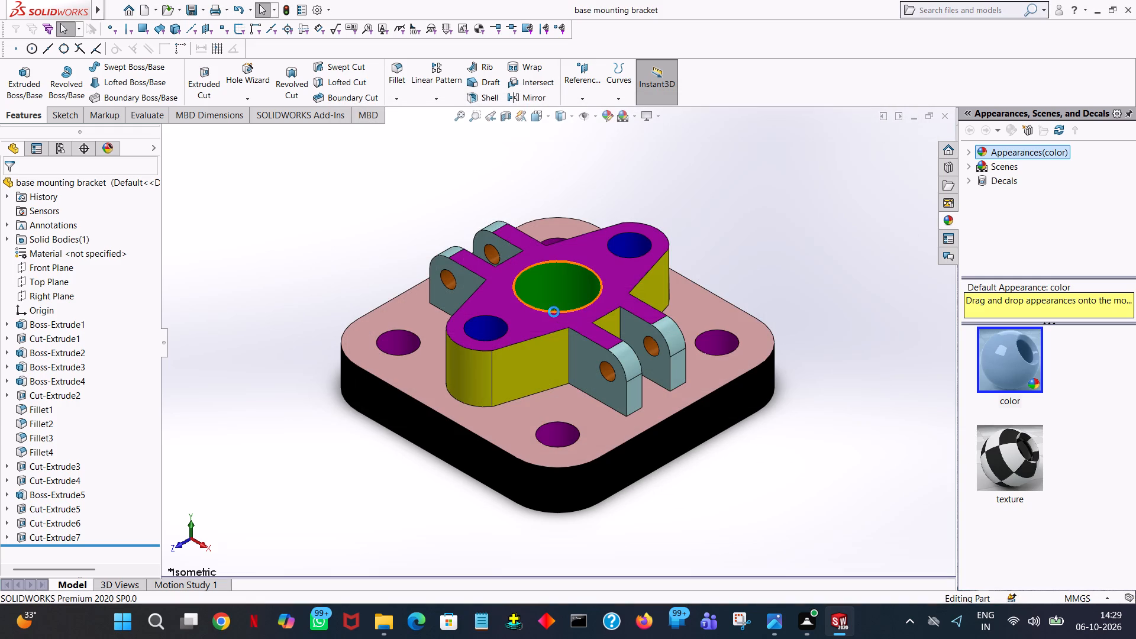